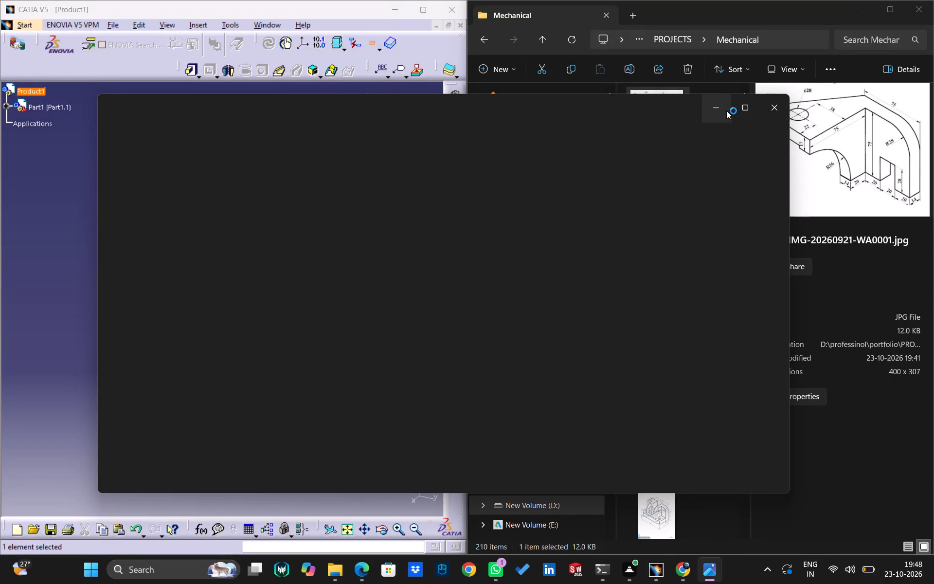
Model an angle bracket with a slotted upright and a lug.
Open the bracket drawing IMG-20260921-WA0001.jpg and arrange it enlarged beside the CATIA window as a reference.
left_click(719, 109)
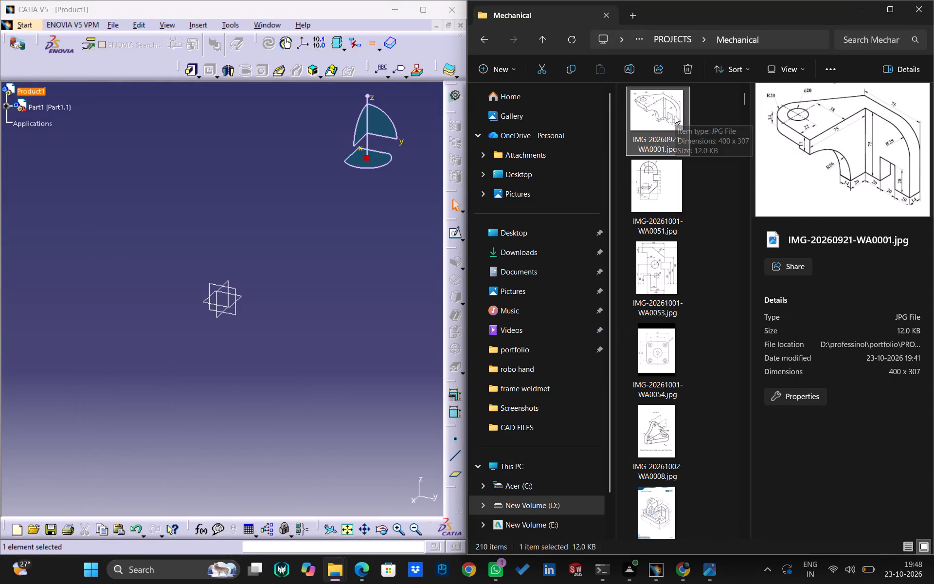
left_click(675, 115)
left_click(675, 115)
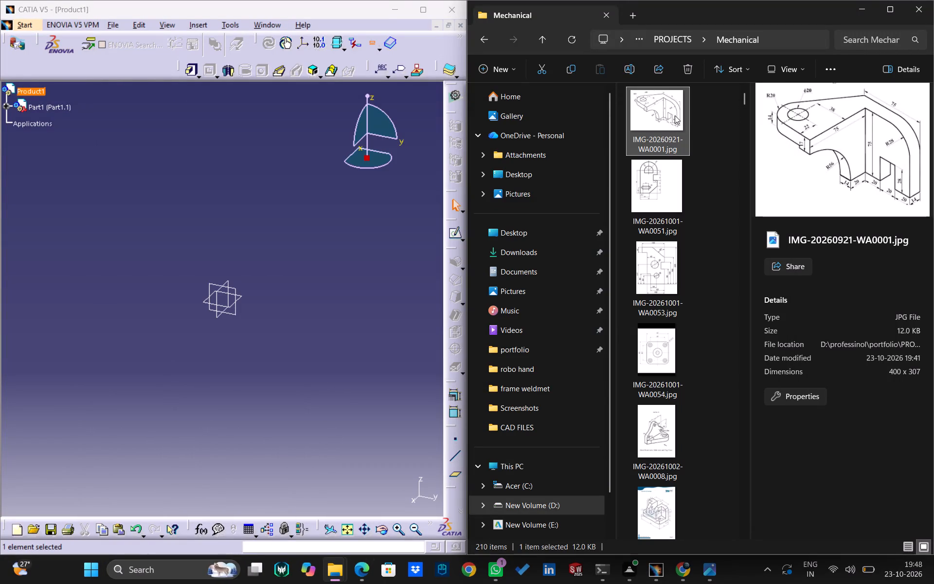
right_click(674, 115)
left_click(707, 45)
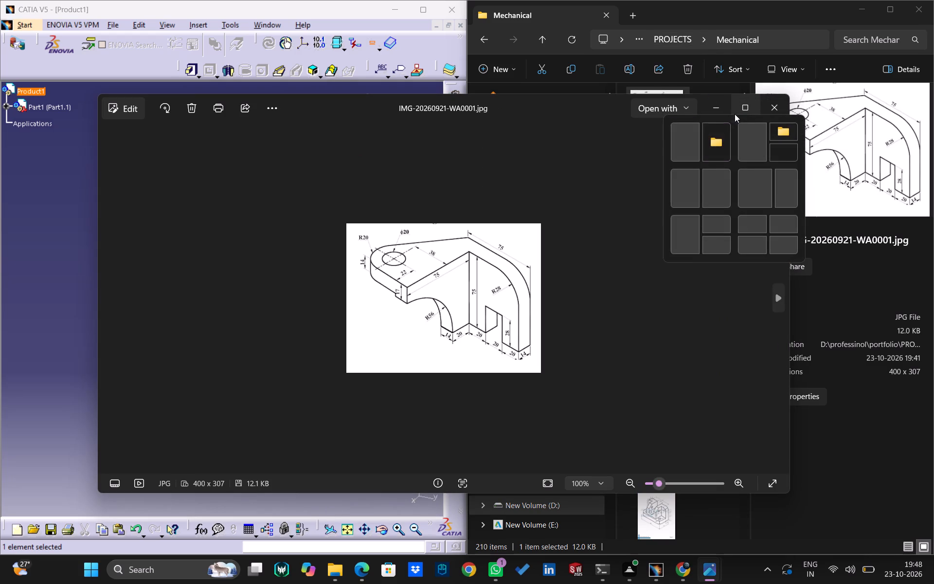
left_click(689, 181)
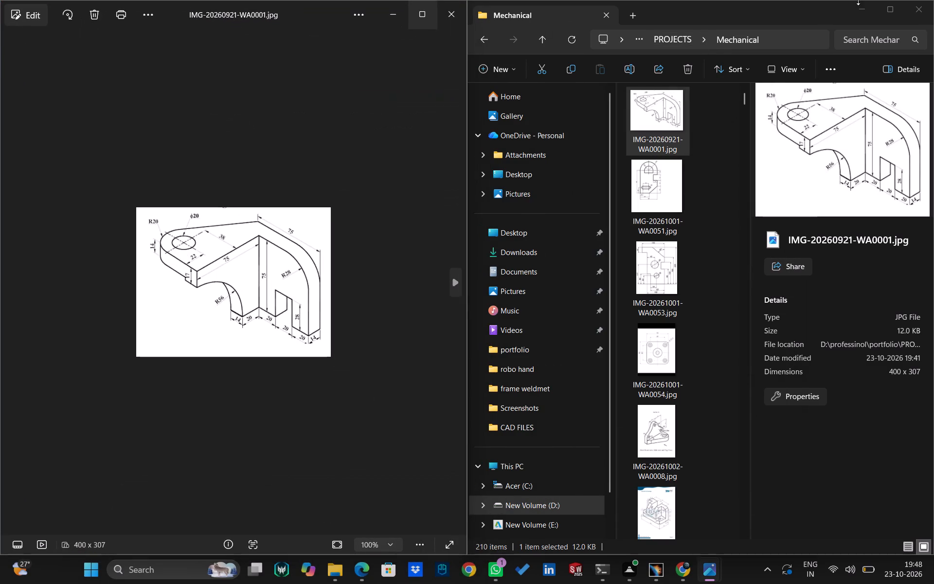
left_click(865, 5)
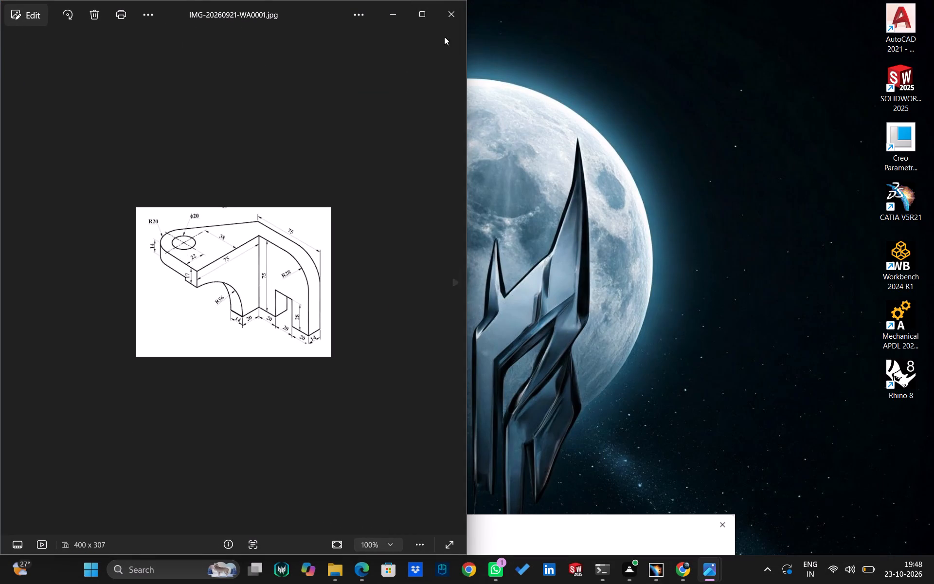
right_click(427, 13)
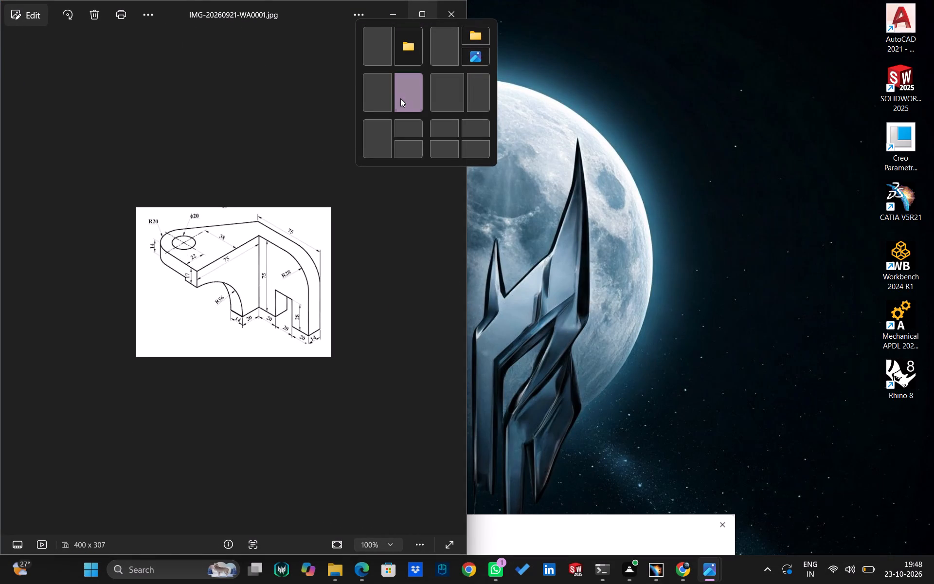
left_click(402, 98)
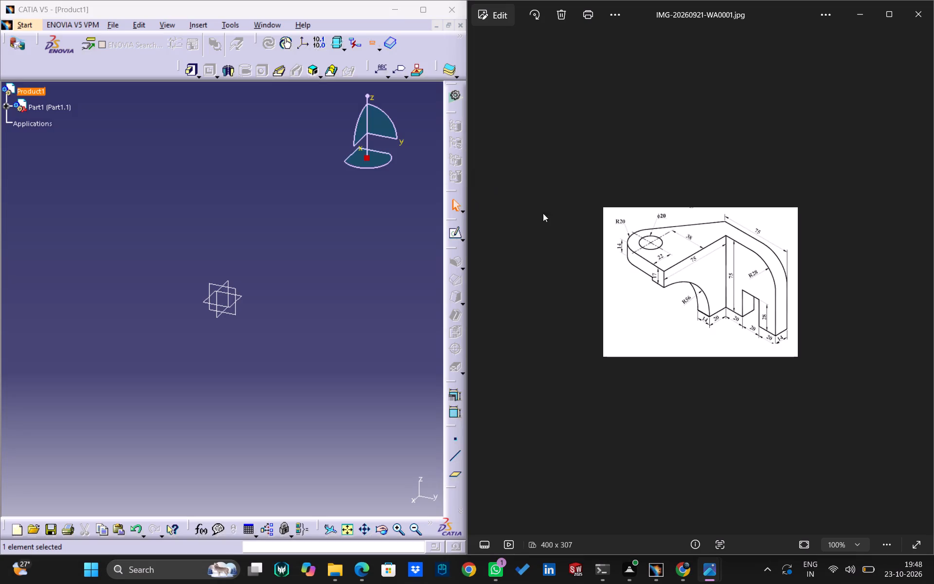
scroll(699, 267, "up", 7)
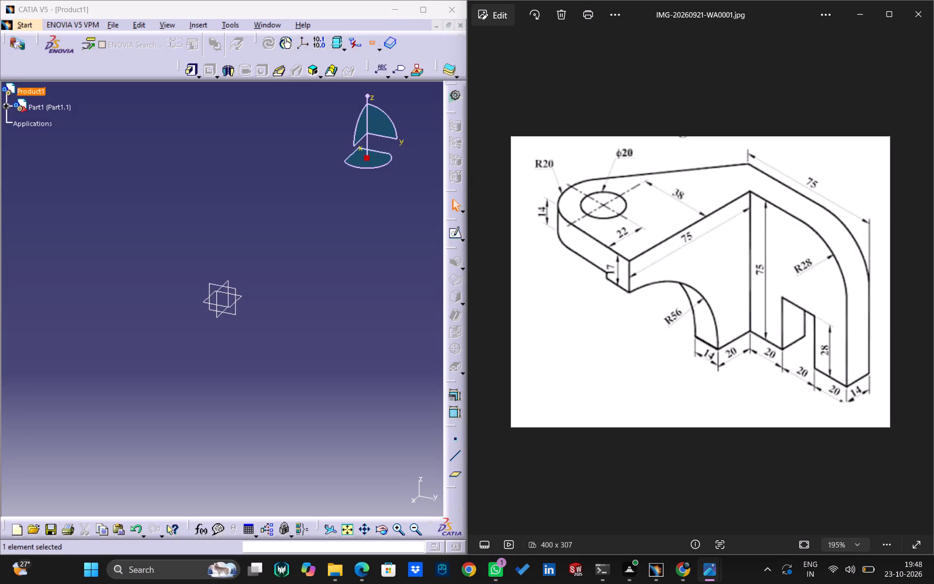
Open a new sketch on the yz plane of Part1.
left_click(97, 169)
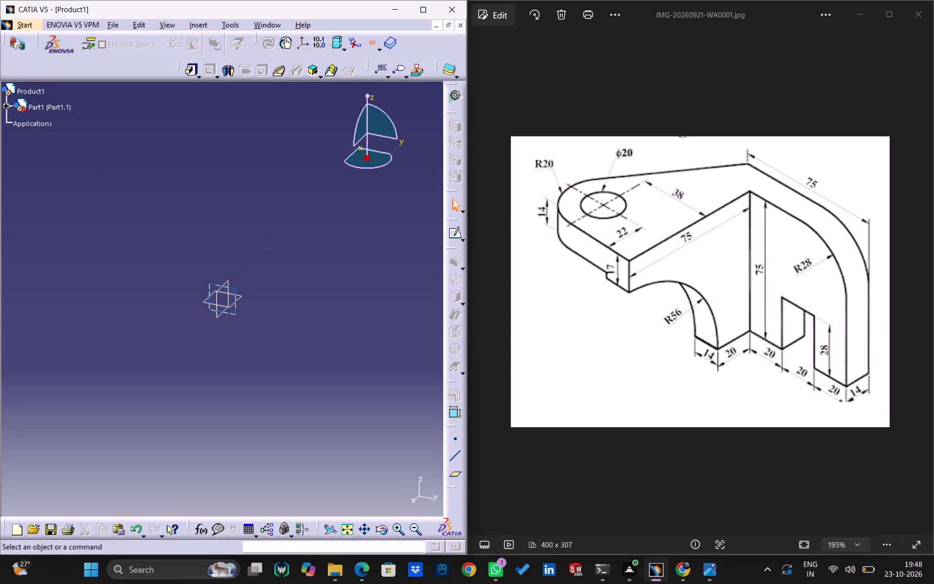
left_click(236, 288)
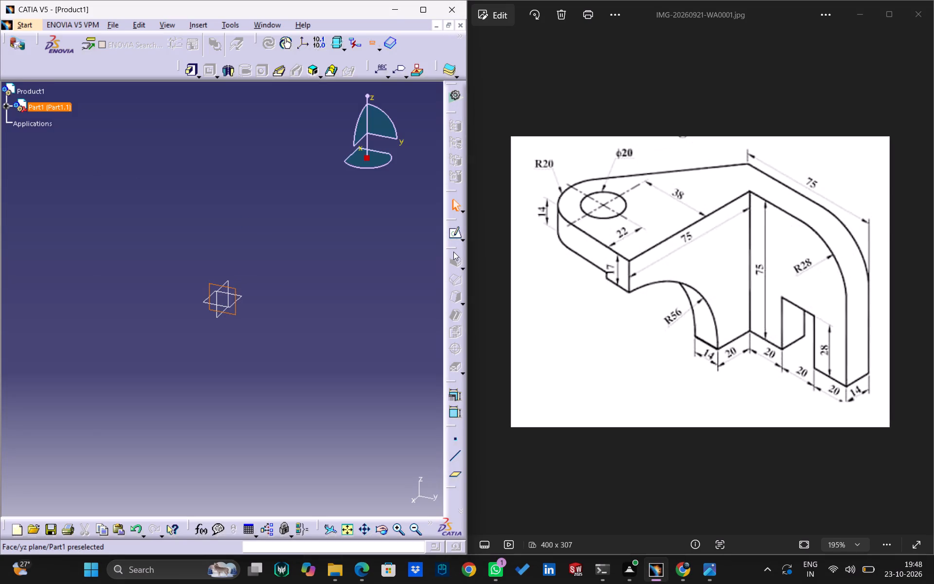
left_click(452, 237)
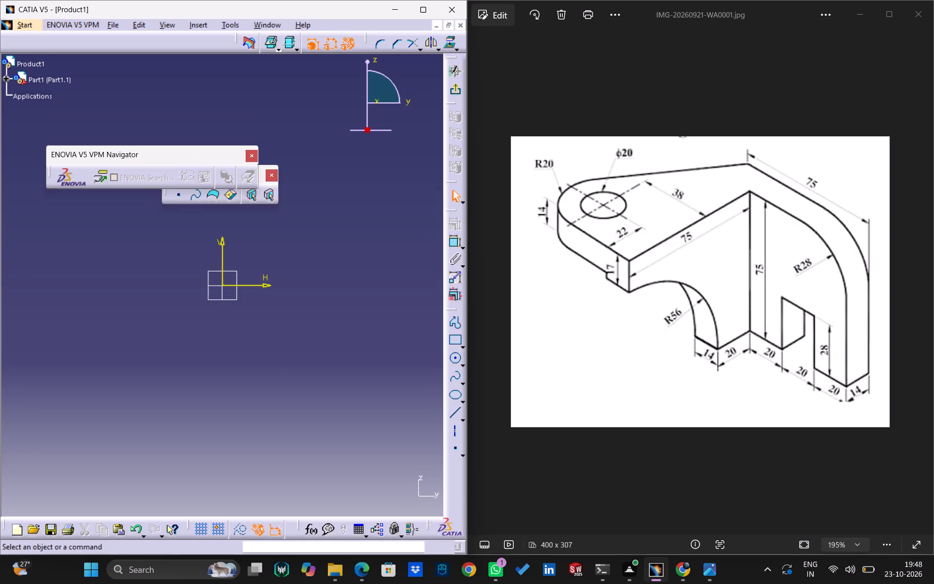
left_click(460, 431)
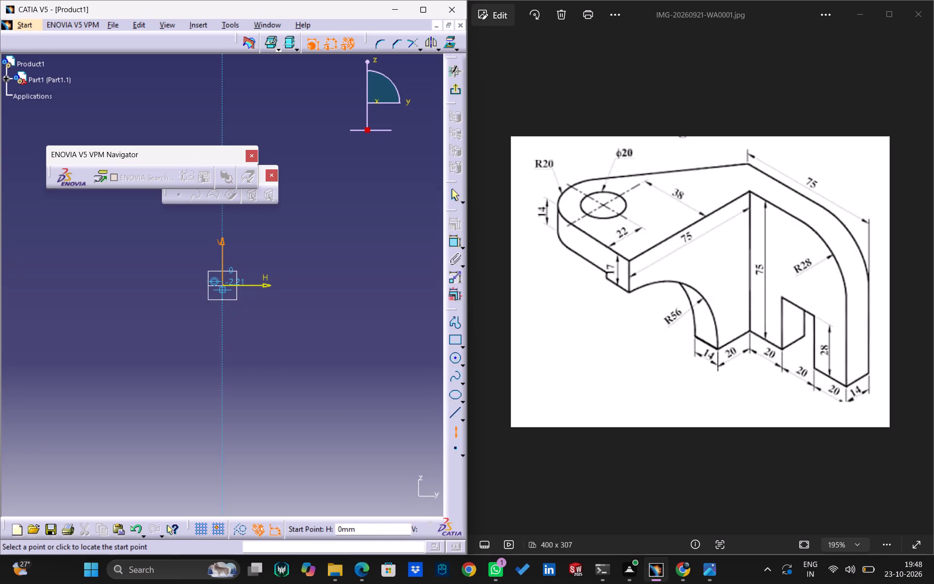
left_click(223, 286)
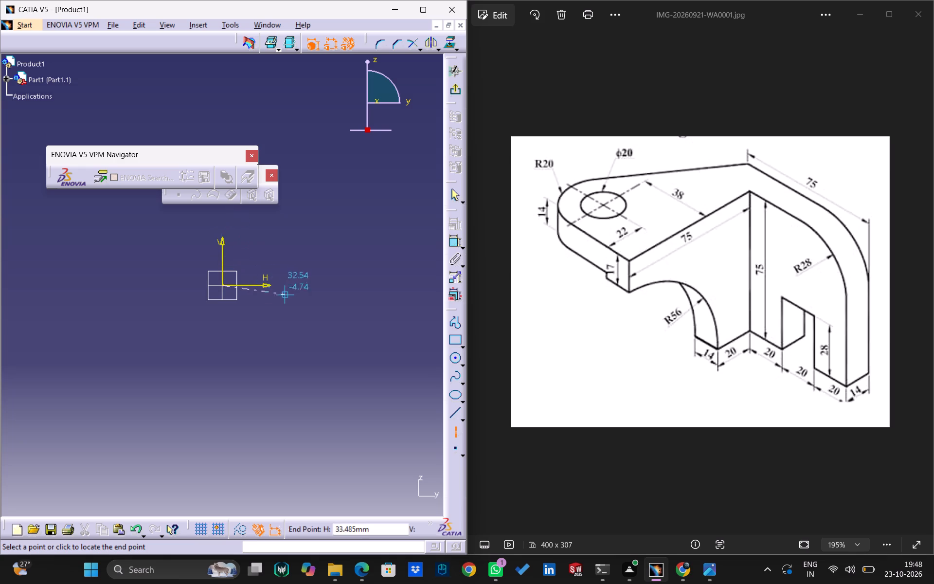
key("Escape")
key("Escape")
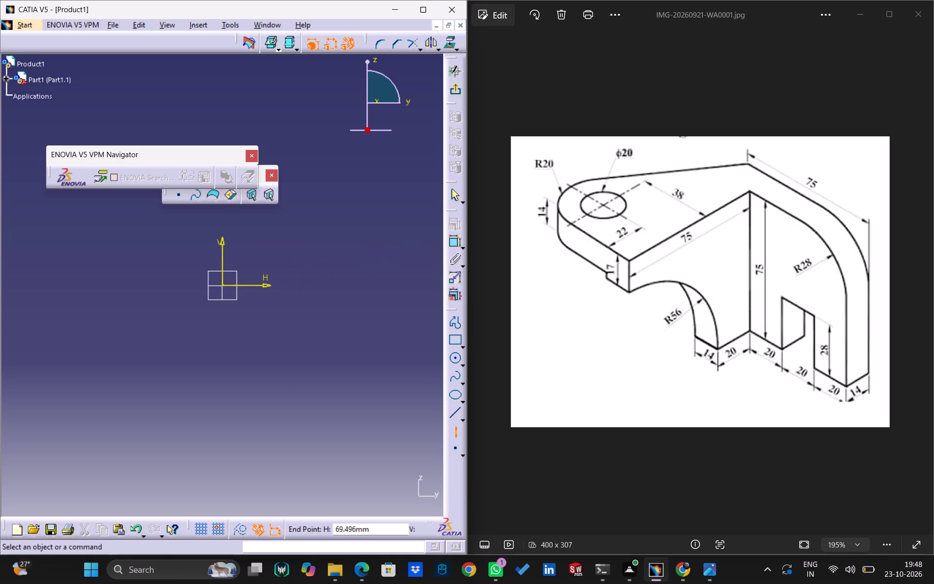
Draw one horizontal and one vertical infinite construction line through the sketch origin.
left_click(463, 419)
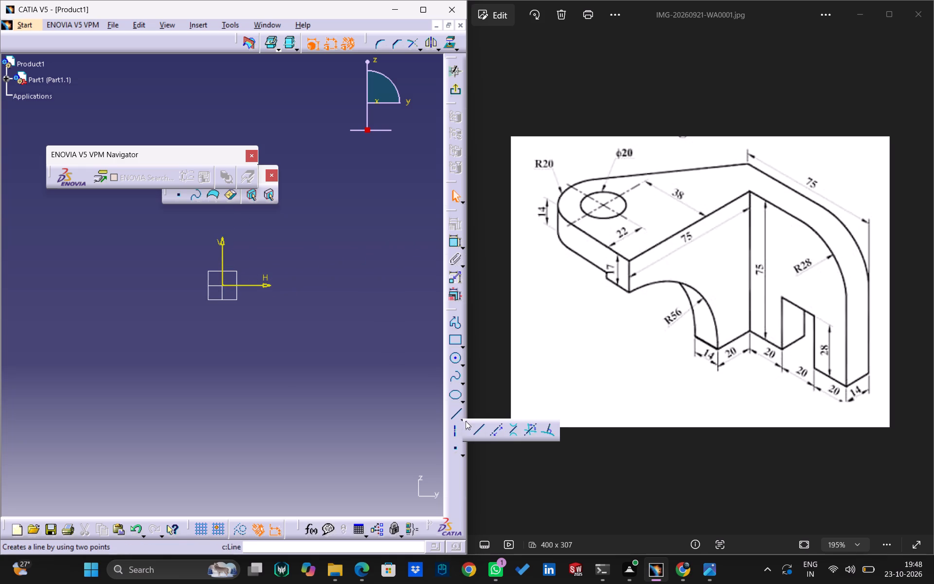
left_click(497, 428)
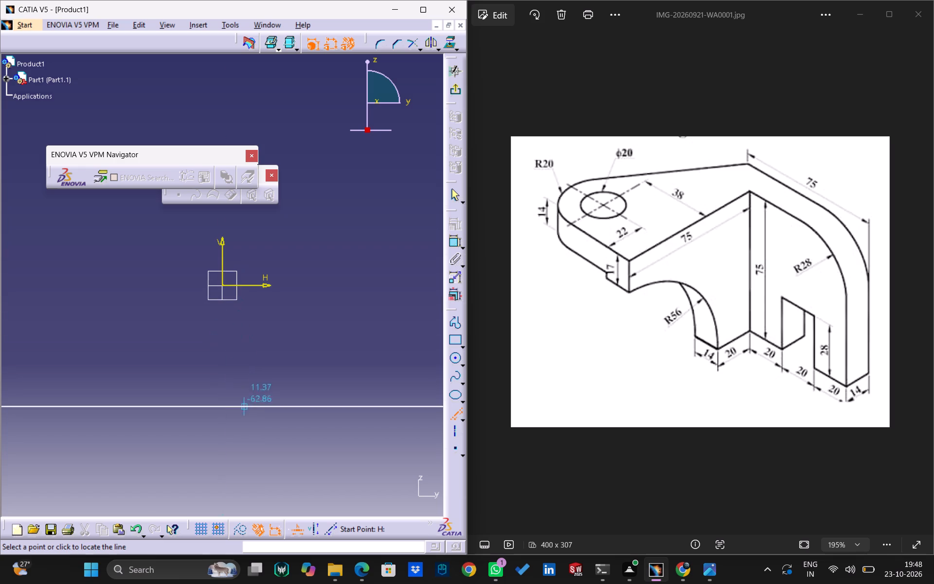
left_click(239, 526)
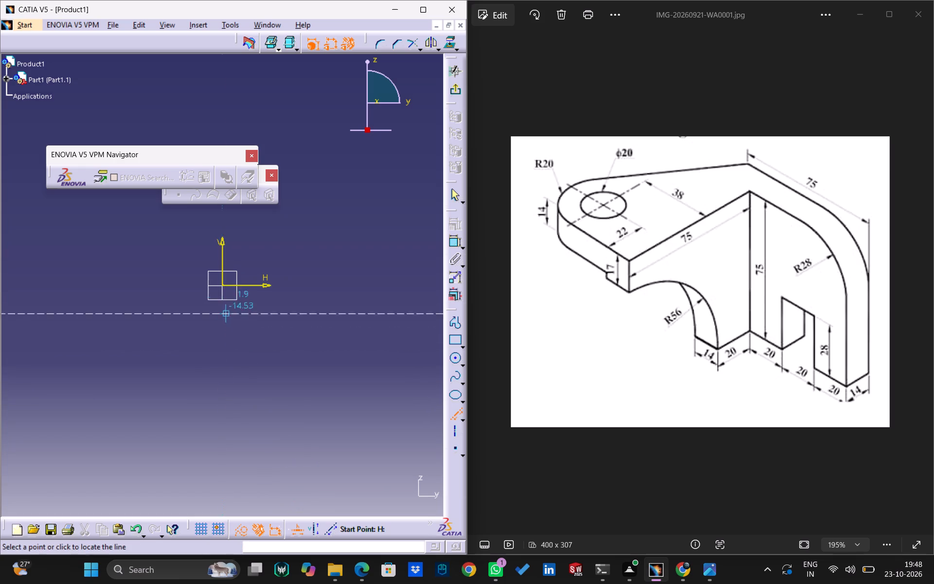
left_click(222, 285)
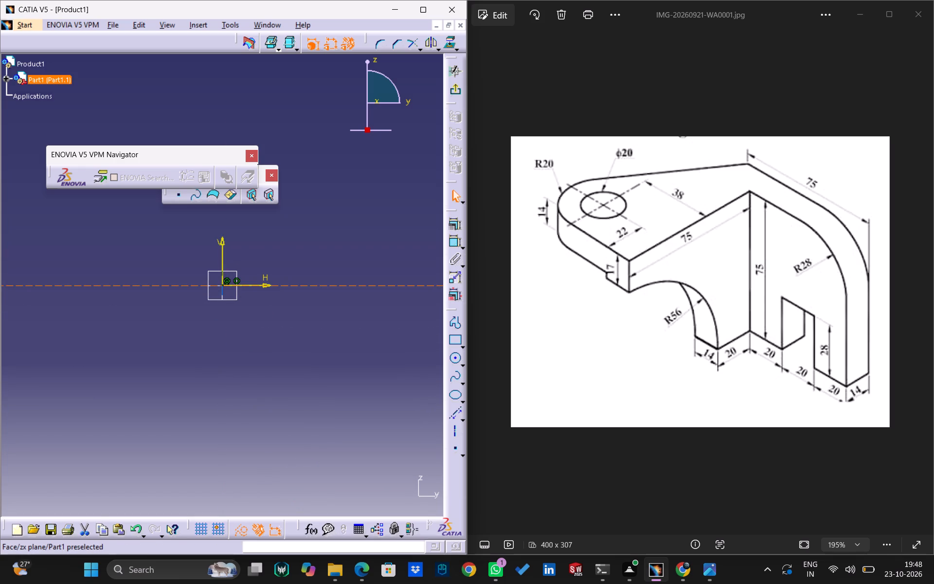
left_click(454, 413)
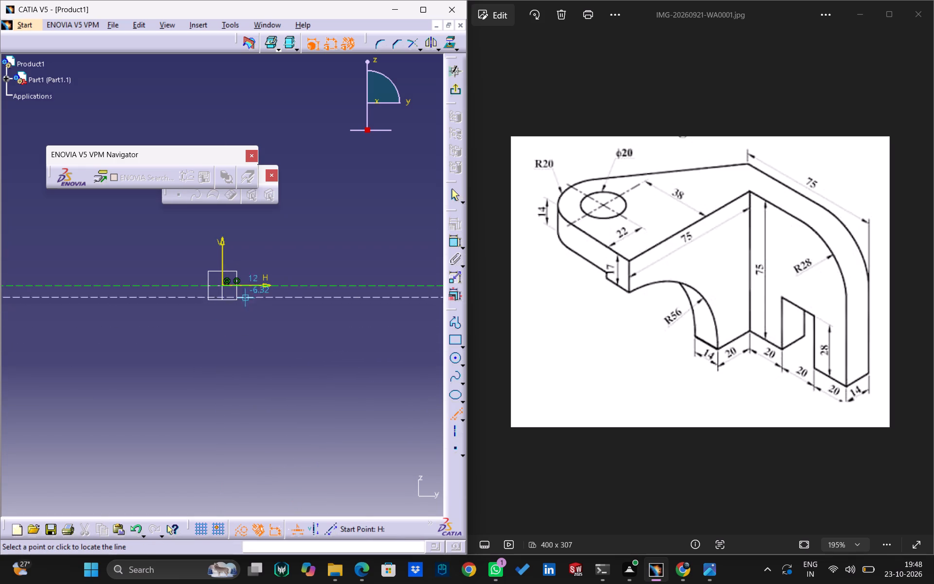
left_click(316, 534)
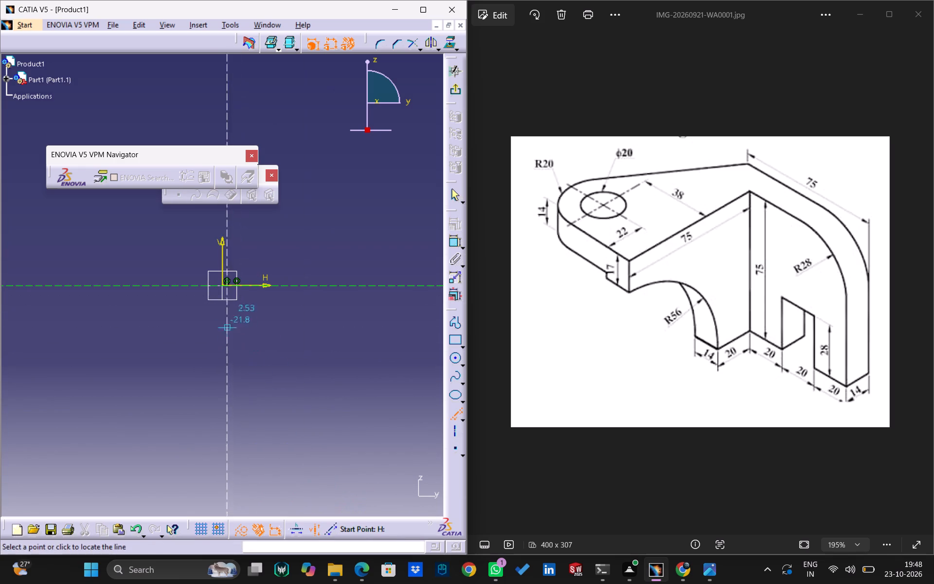
left_click(222, 285)
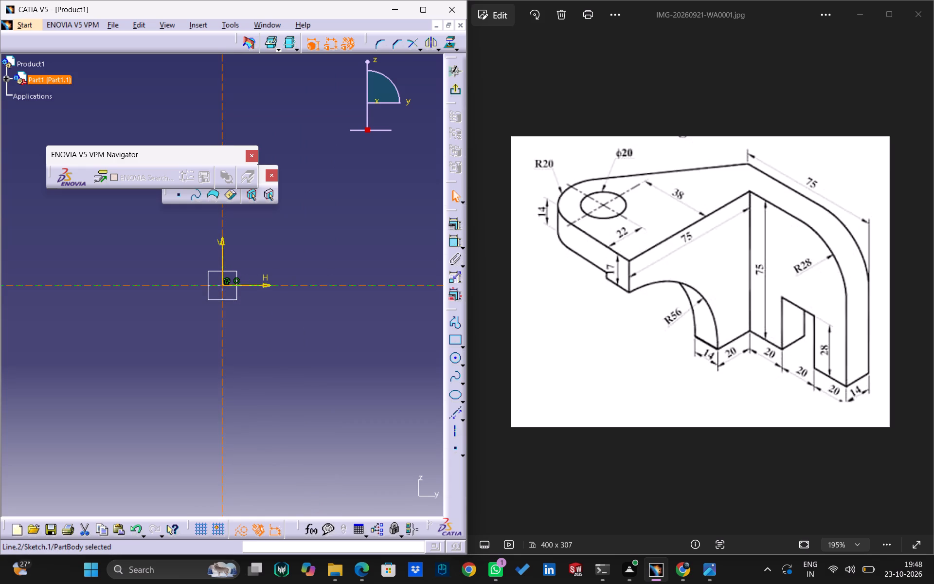
Draw a 20 mm horizontal profile line from the origin along the positive H axis, using standard geometry.
left_click(454, 326)
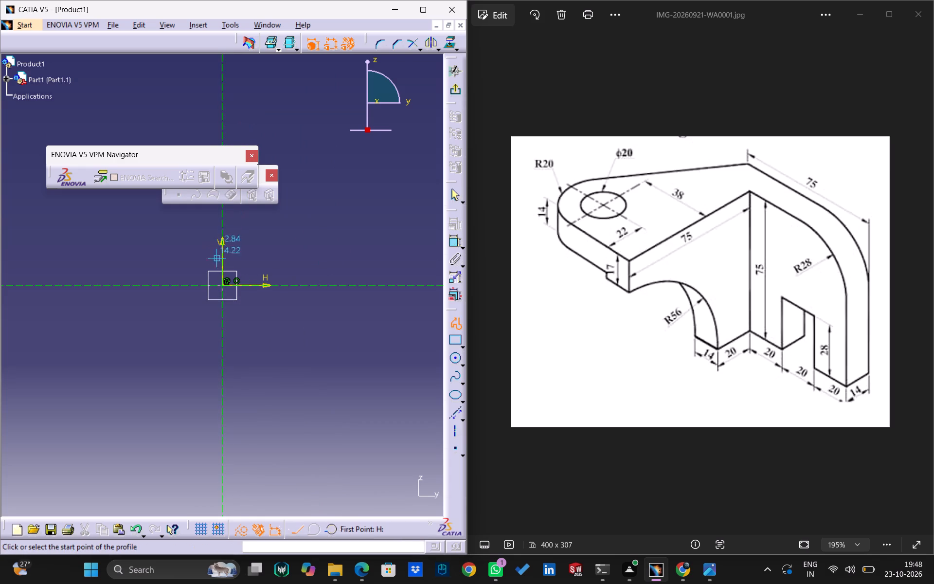
left_click(222, 285)
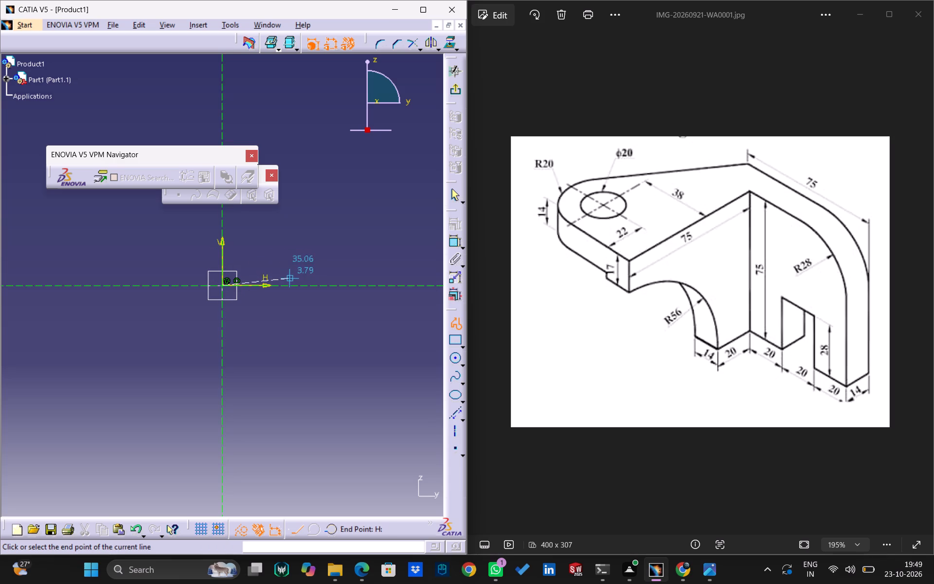
left_click(242, 530)
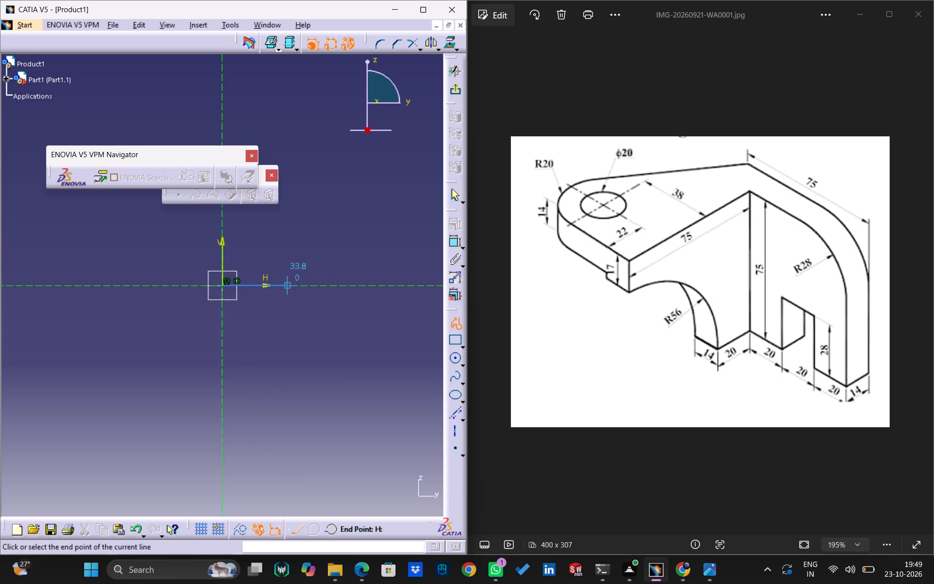
type("20")
key("Return")
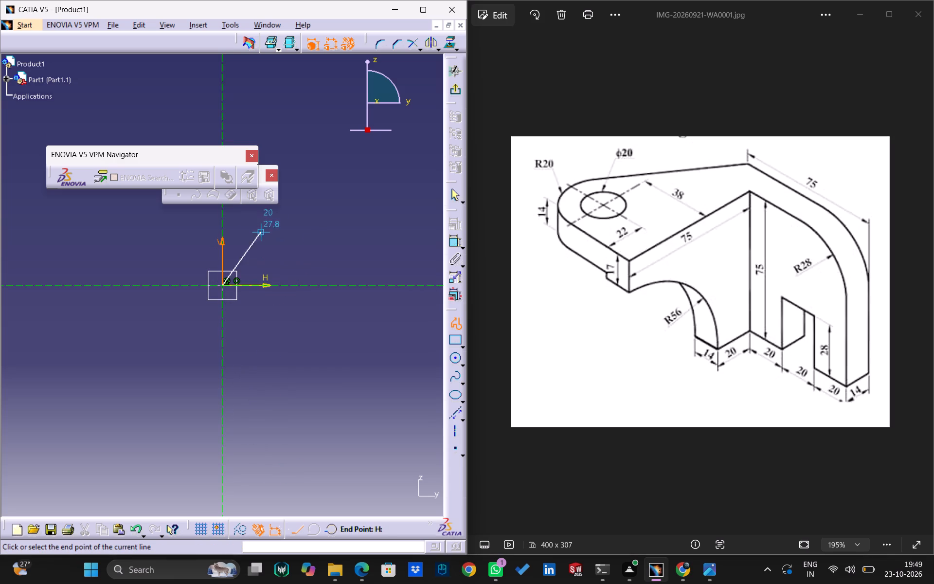
left_click(272, 285)
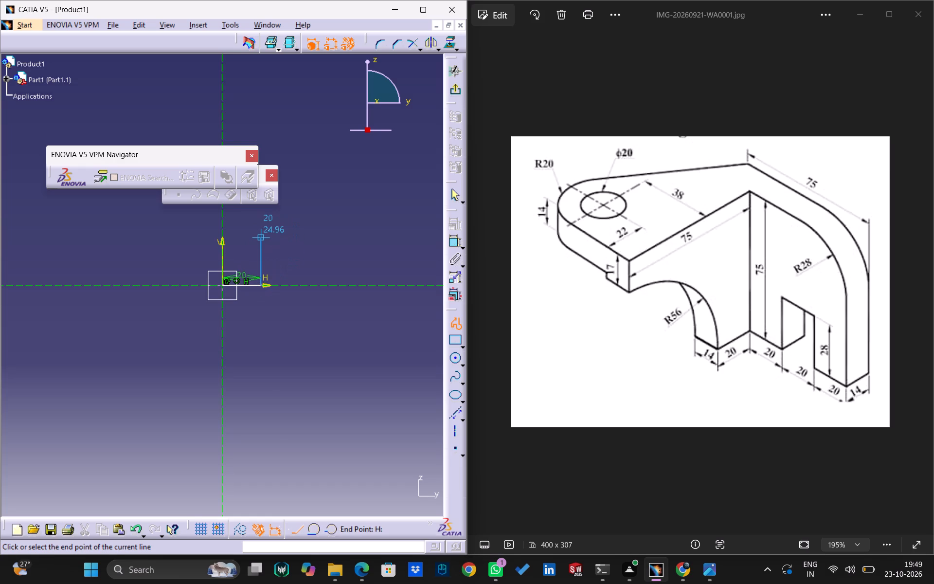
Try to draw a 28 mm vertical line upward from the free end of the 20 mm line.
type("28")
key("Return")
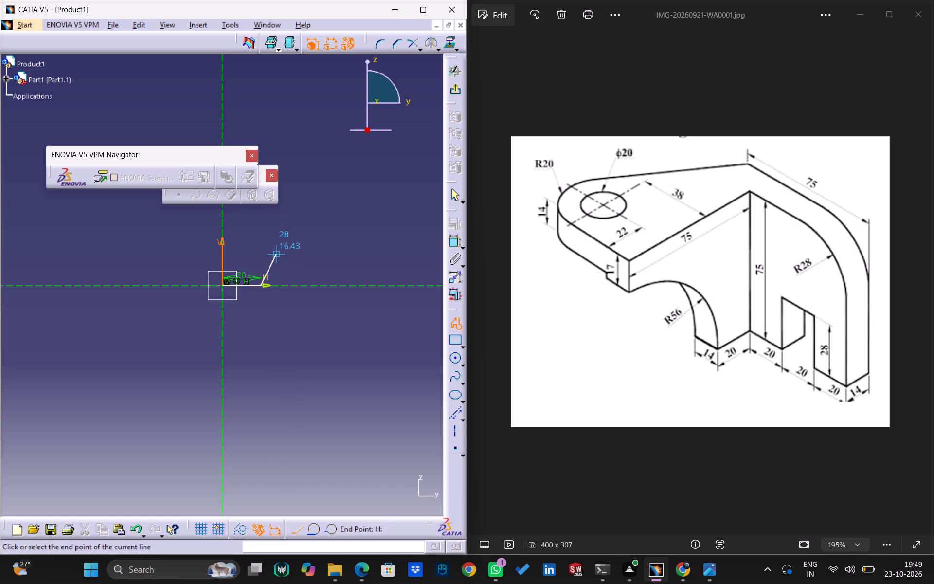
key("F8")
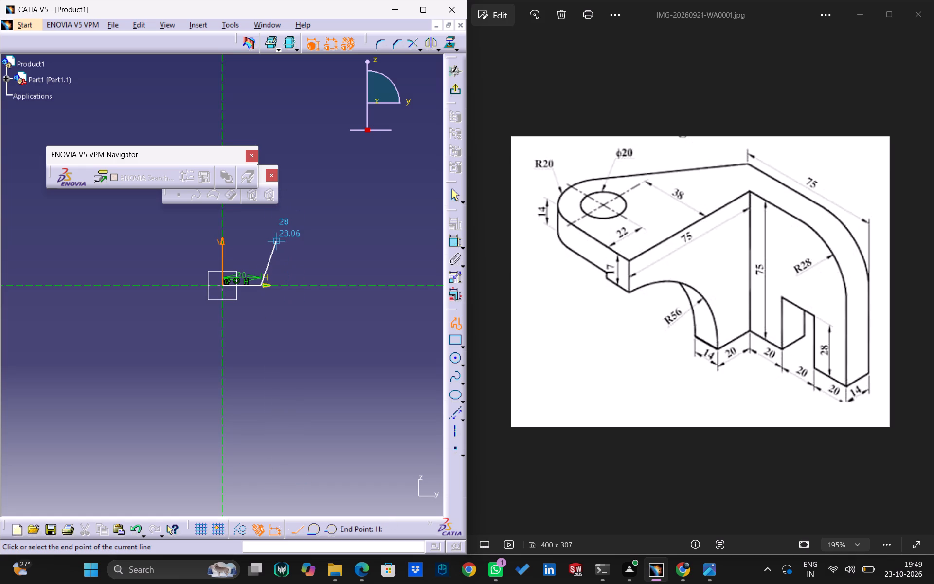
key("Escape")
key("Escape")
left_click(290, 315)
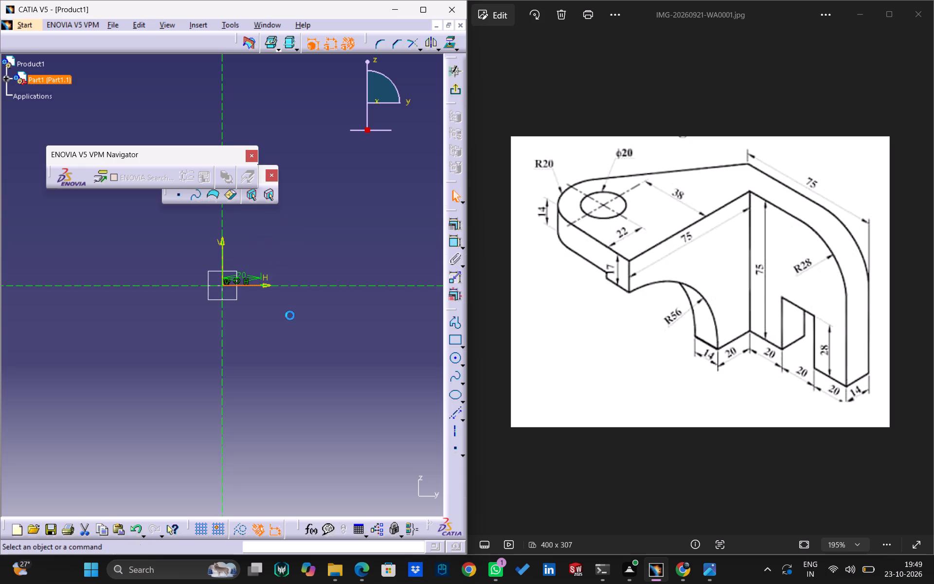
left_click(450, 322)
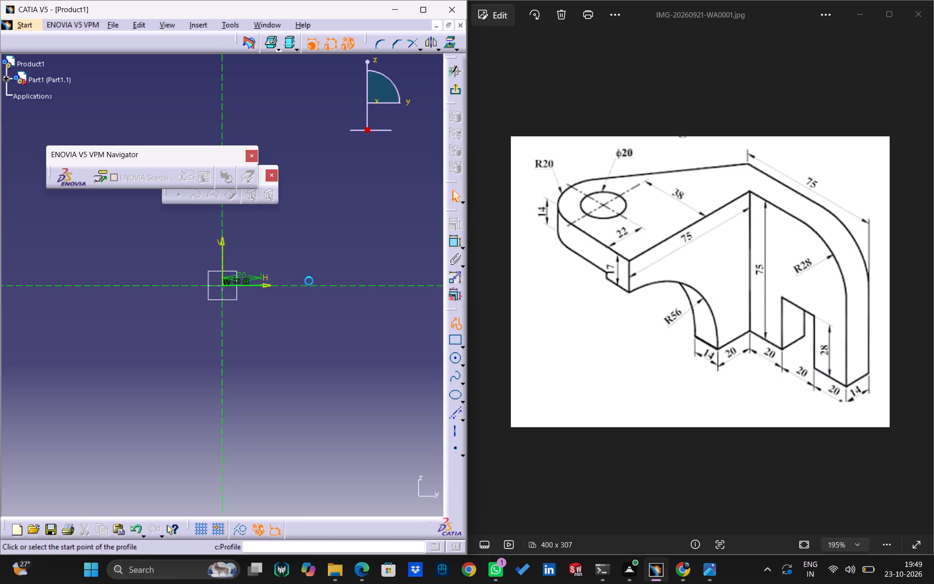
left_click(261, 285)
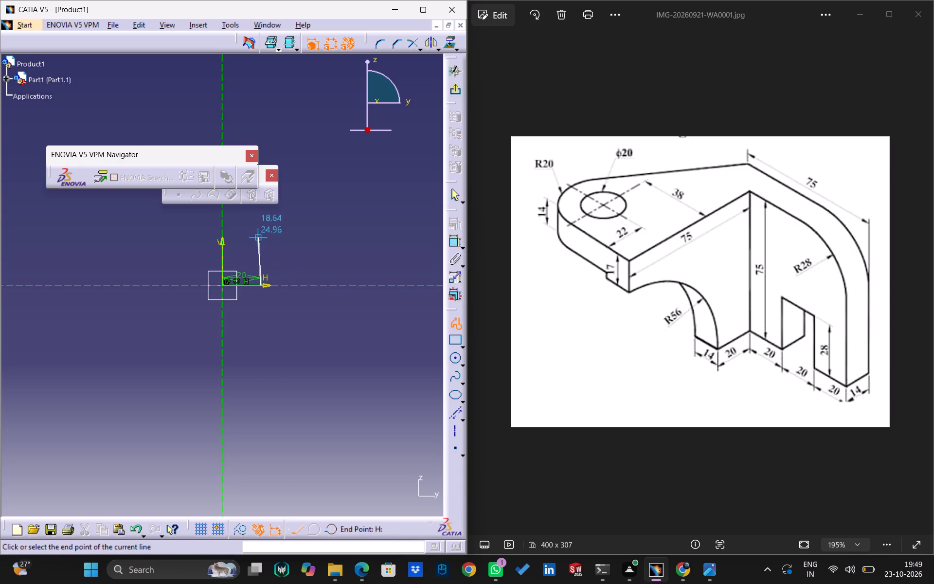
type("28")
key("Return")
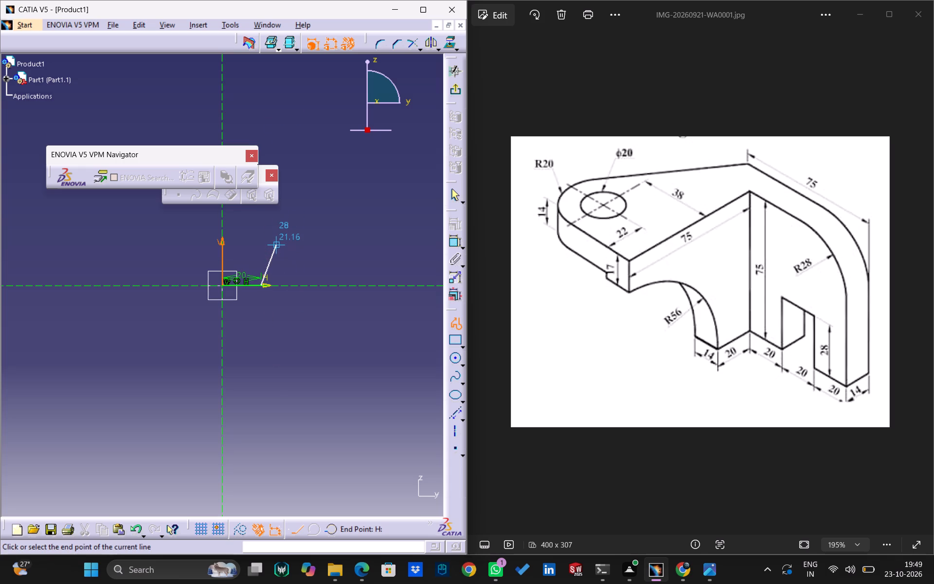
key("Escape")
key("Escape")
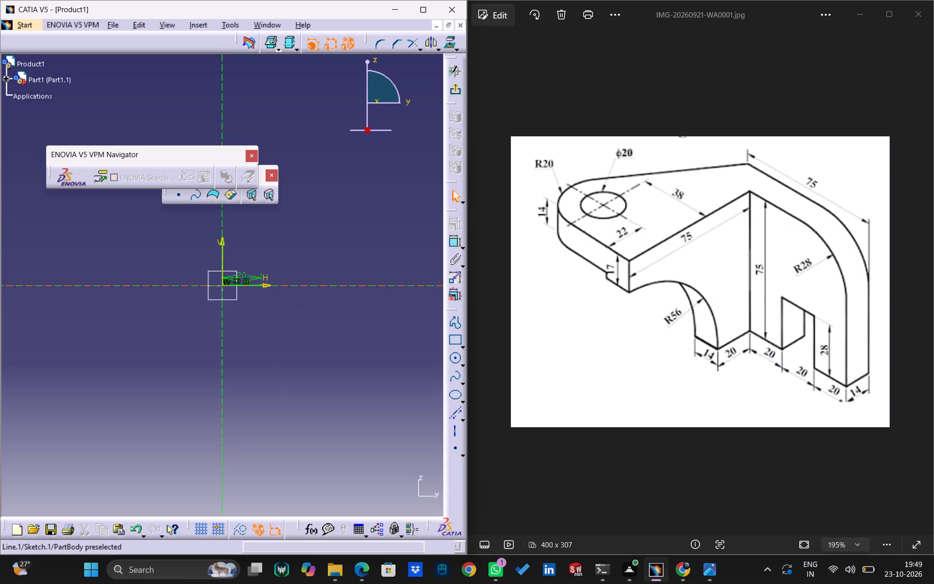
From the 20 mm line's free end, draw profile lines: a notch about 19 by 24 mm, a 15 mm foot, and a 24 mm outer edge.
left_click(450, 325)
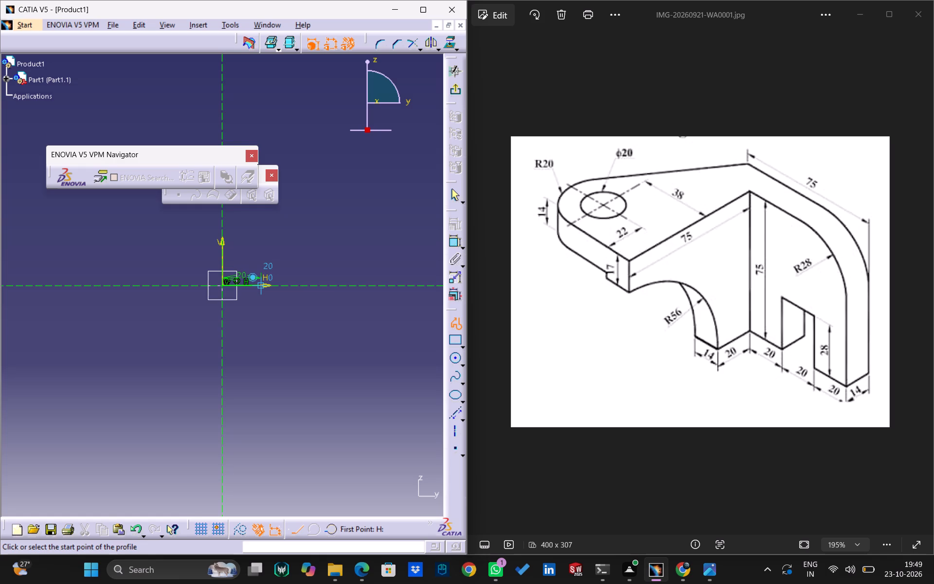
left_click(259, 286)
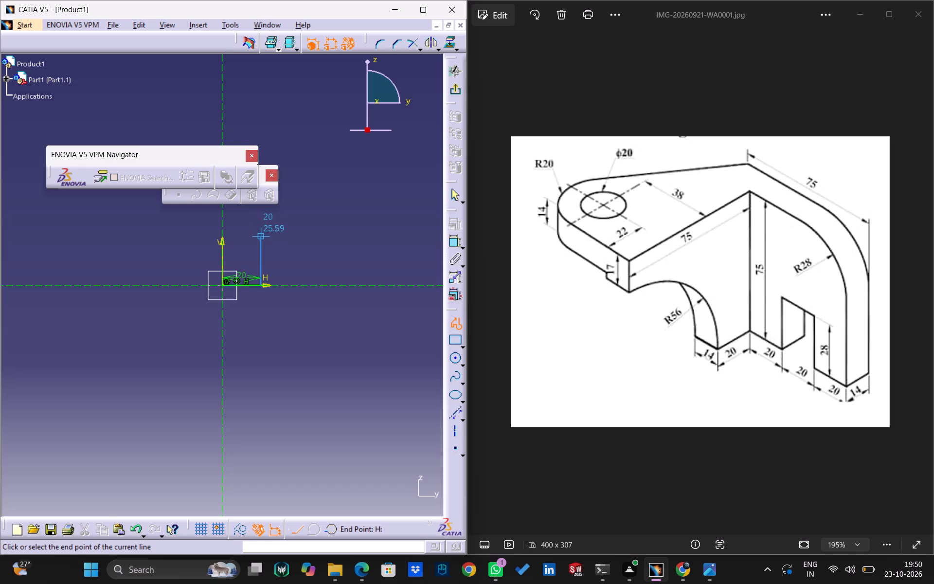
type("20")
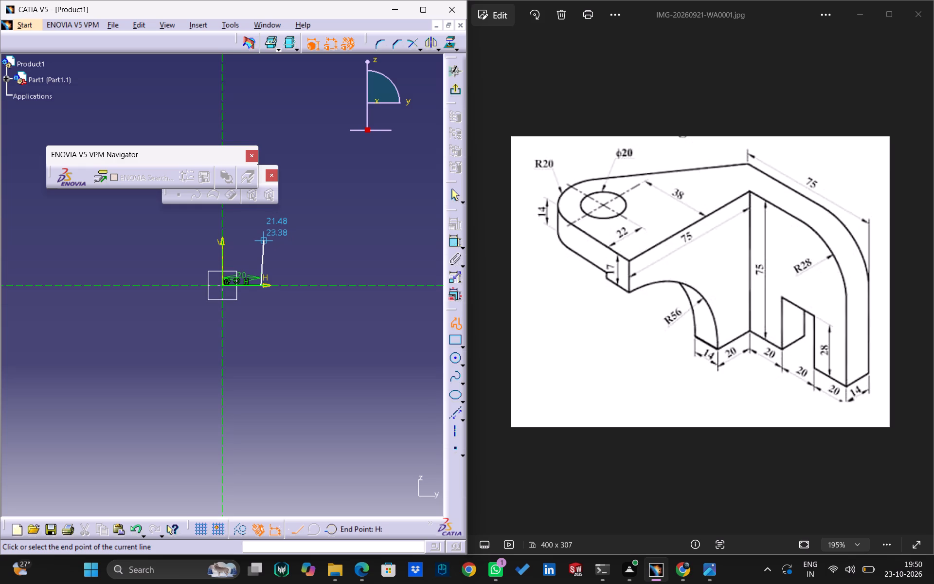
left_click(262, 239)
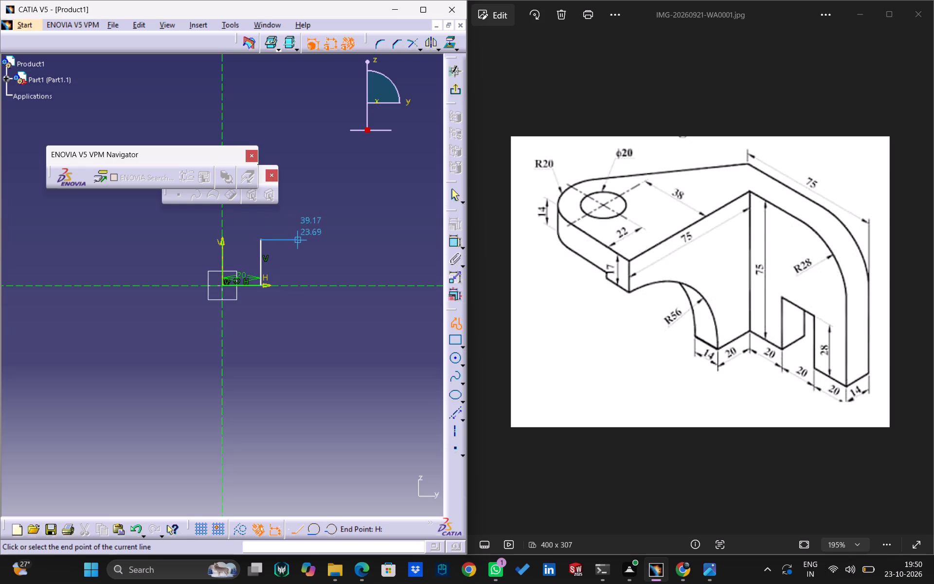
left_click(299, 239)
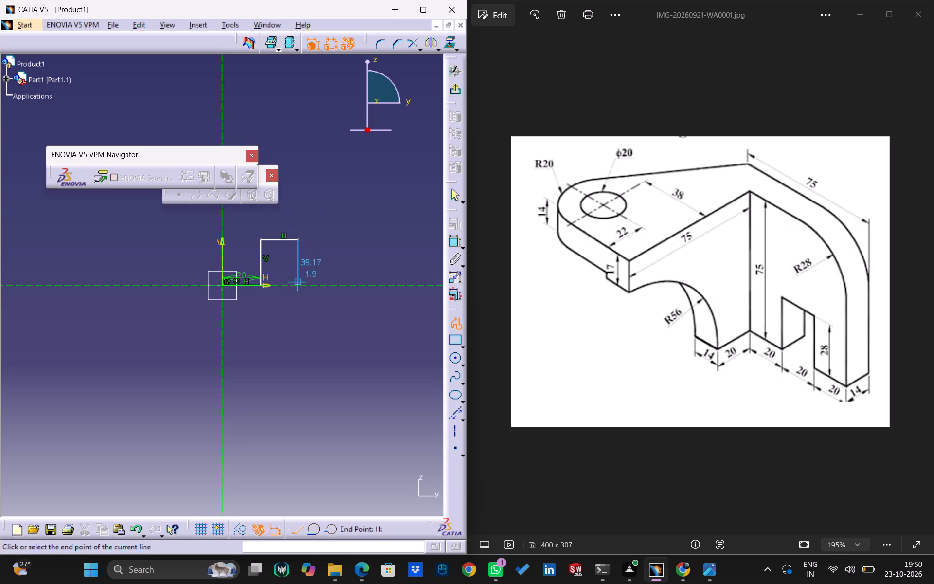
left_click(296, 285)
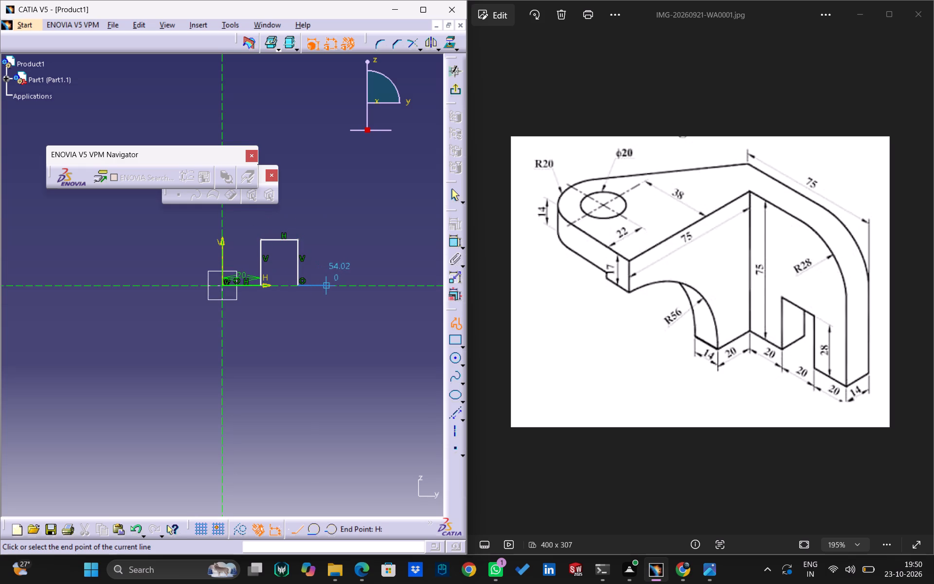
left_click(327, 283)
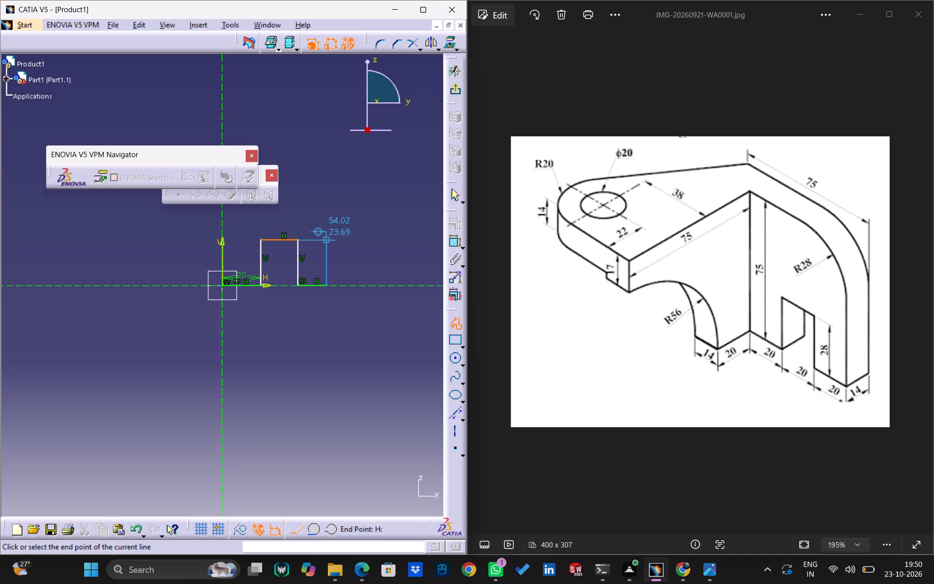
left_click(328, 240)
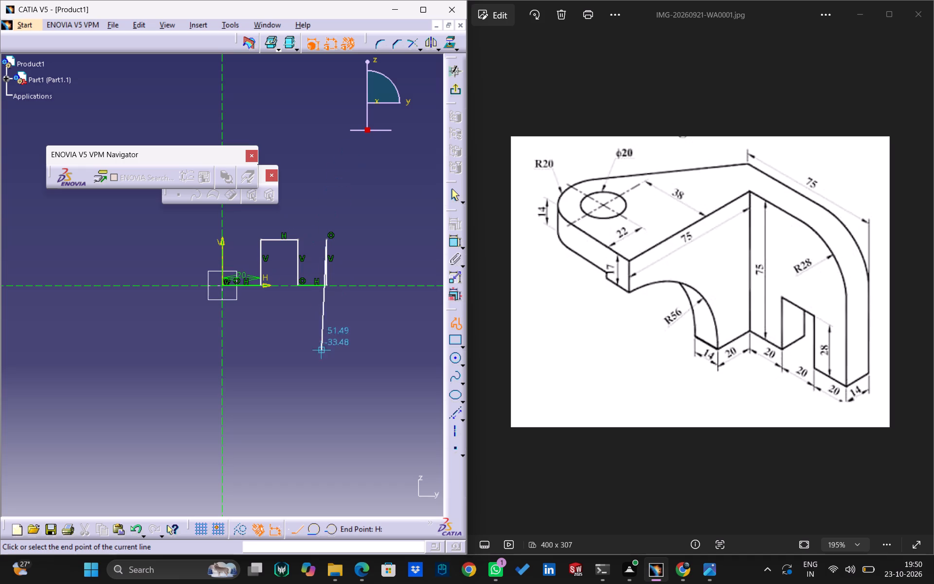
Continue the profile with a tangent arc ending about 78 mm up the V axis, and close it with a vertical line to the origin.
left_click(313, 531)
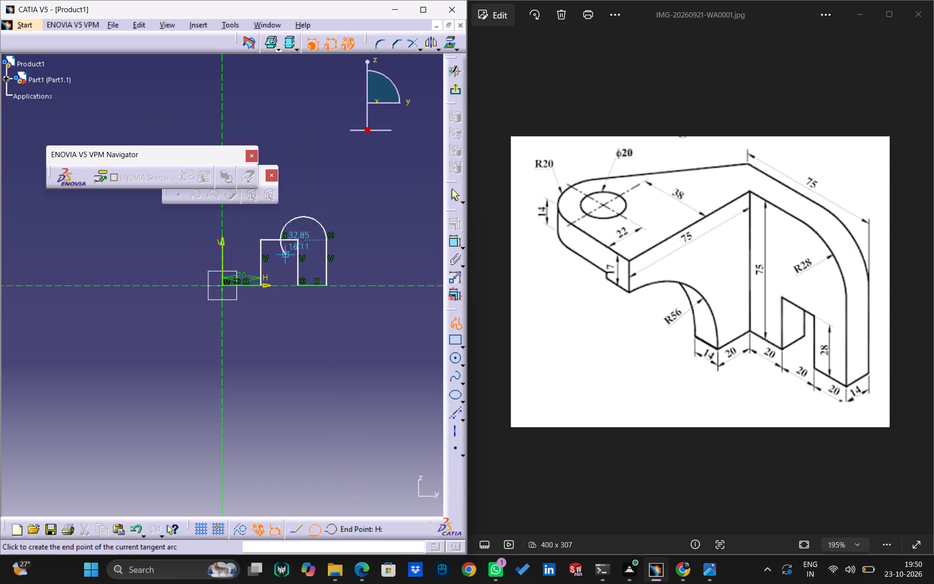
left_click(221, 131)
left_click(223, 283)
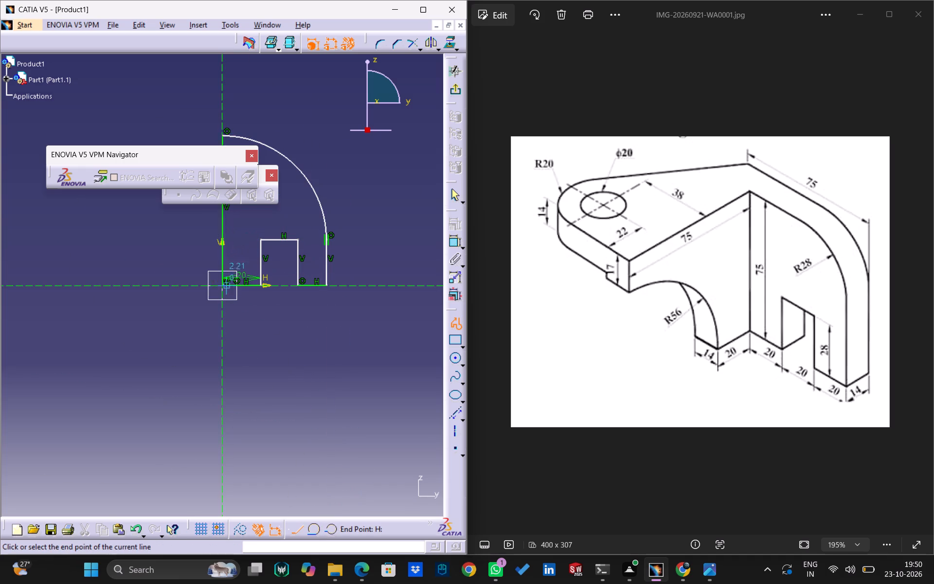
key("Escape")
key("Escape")
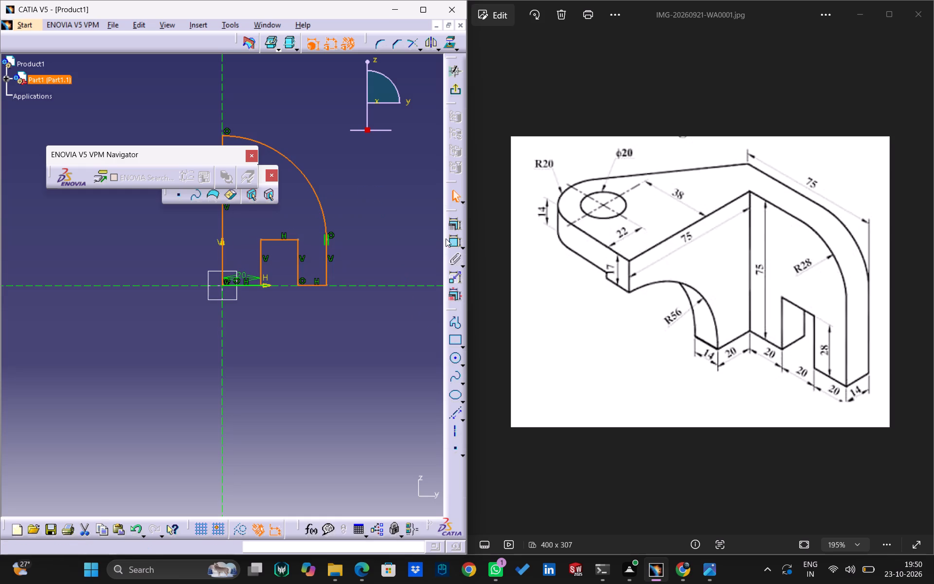
Dimension the notch's inner vertical edge and set its height to 28 mm.
double_click(456, 243)
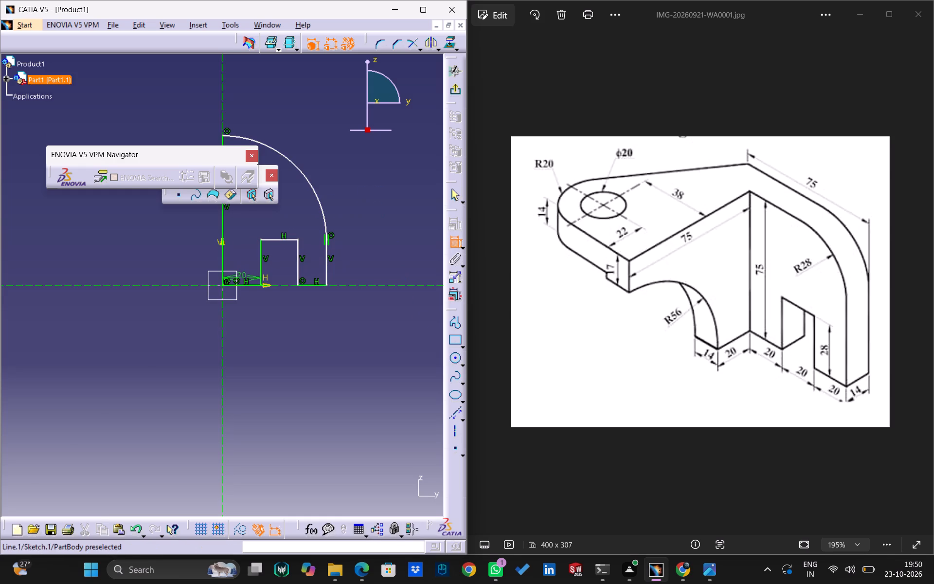
left_click(263, 250)
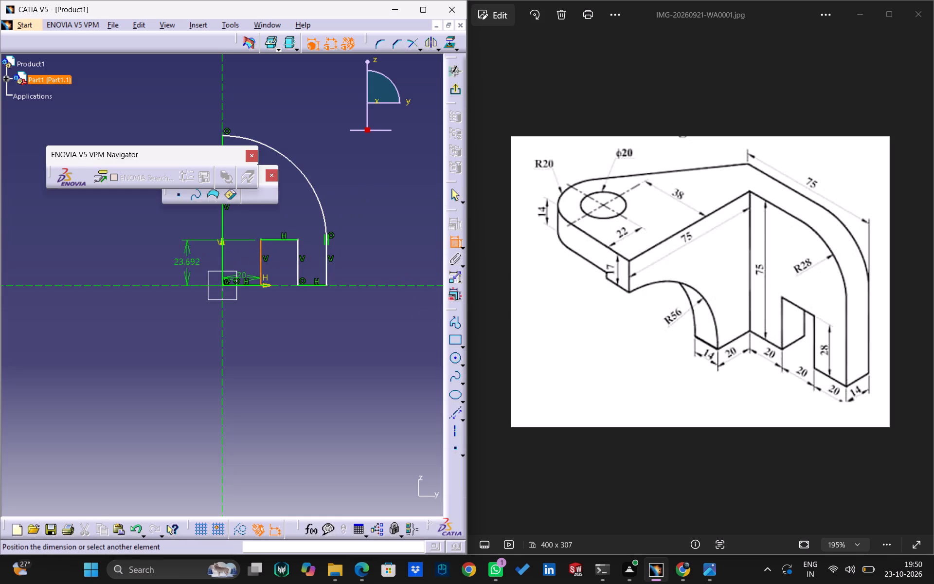
left_click(182, 262)
double_click(182, 261)
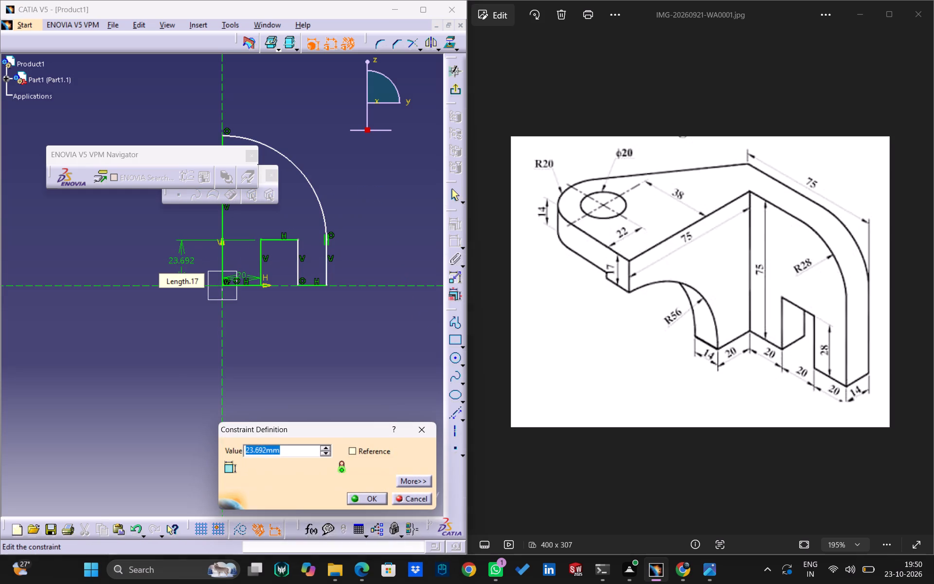
type("28")
key("Return")
left_click(339, 295)
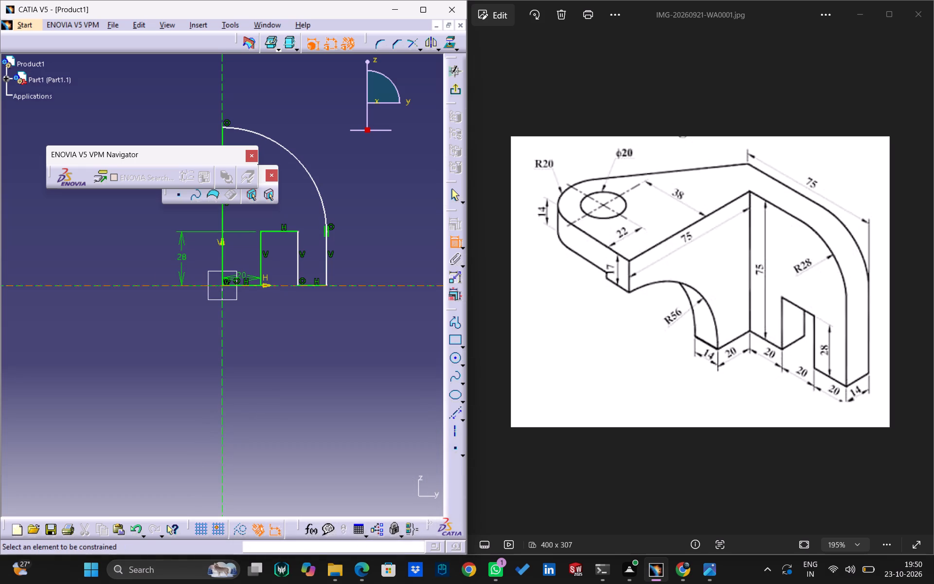
Dimension the notch's top edge and set its width to 20 mm.
left_click(273, 232)
left_click(285, 325)
double_click(285, 321)
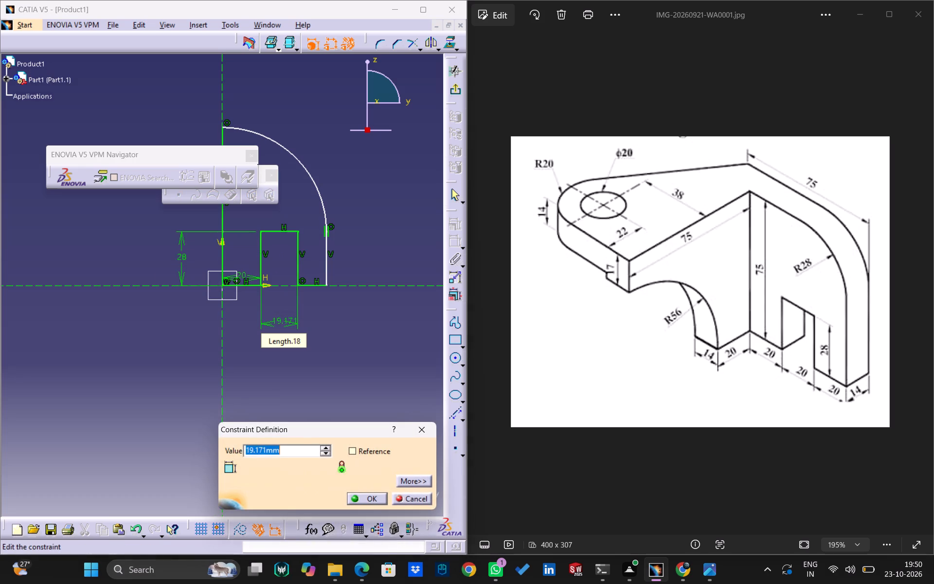
type("20")
key("Return")
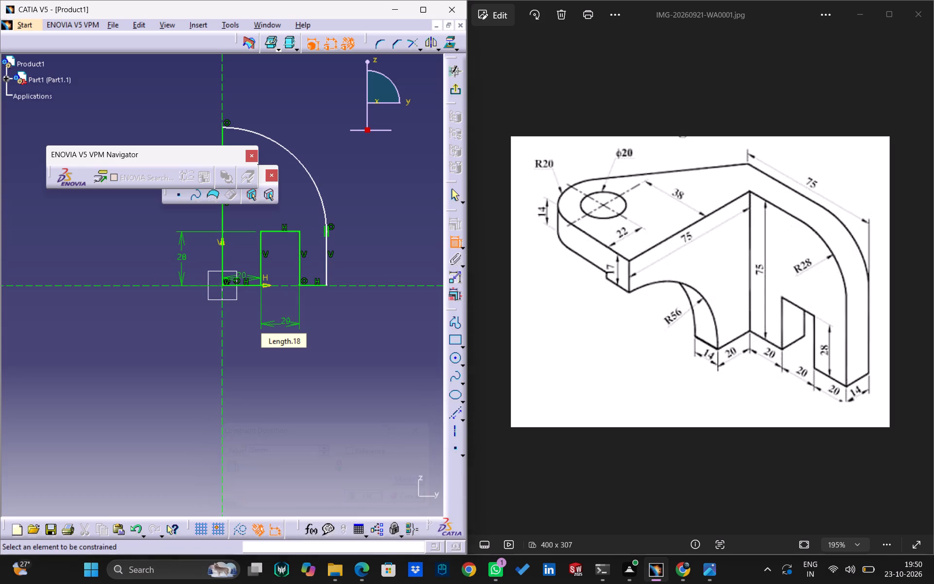
left_click(370, 311)
Dimension the outer foot's bottom edge and set its width to 20 mm.
left_click(315, 285)
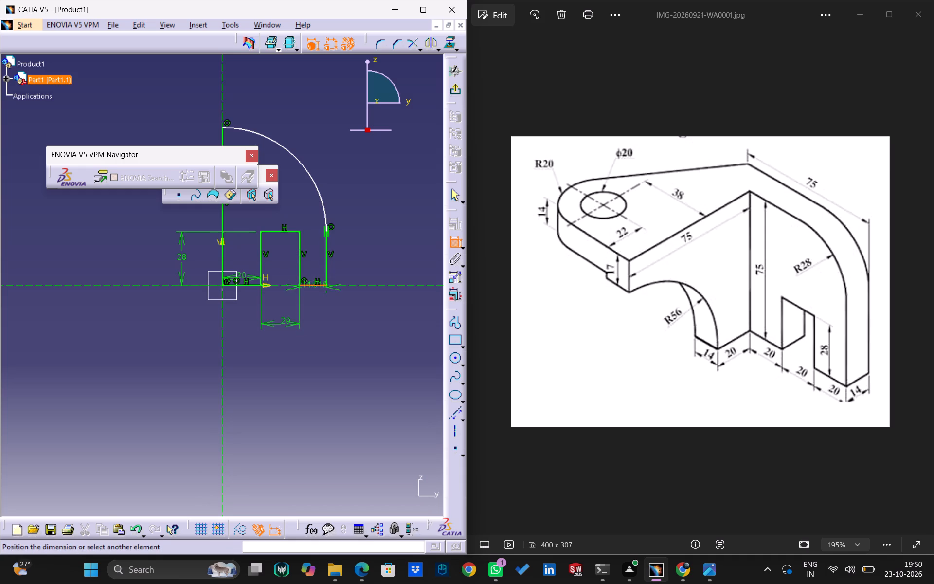
left_click(316, 341)
double_click(316, 336)
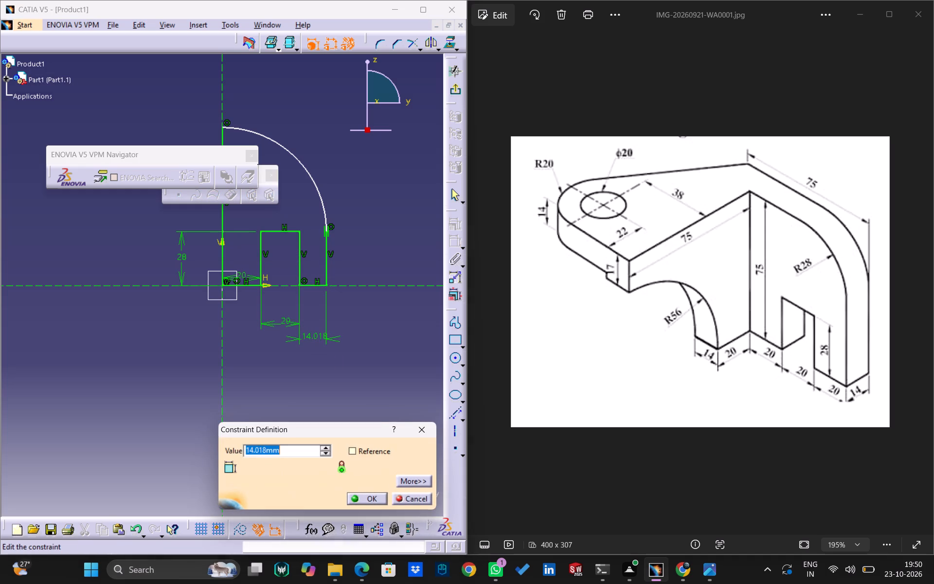
type("20")
key("Return")
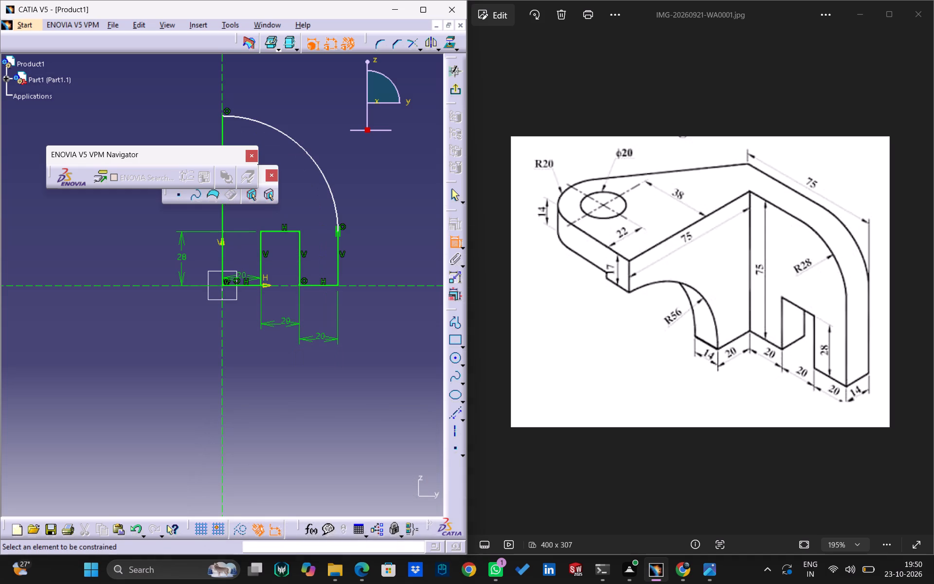
left_click(389, 314)
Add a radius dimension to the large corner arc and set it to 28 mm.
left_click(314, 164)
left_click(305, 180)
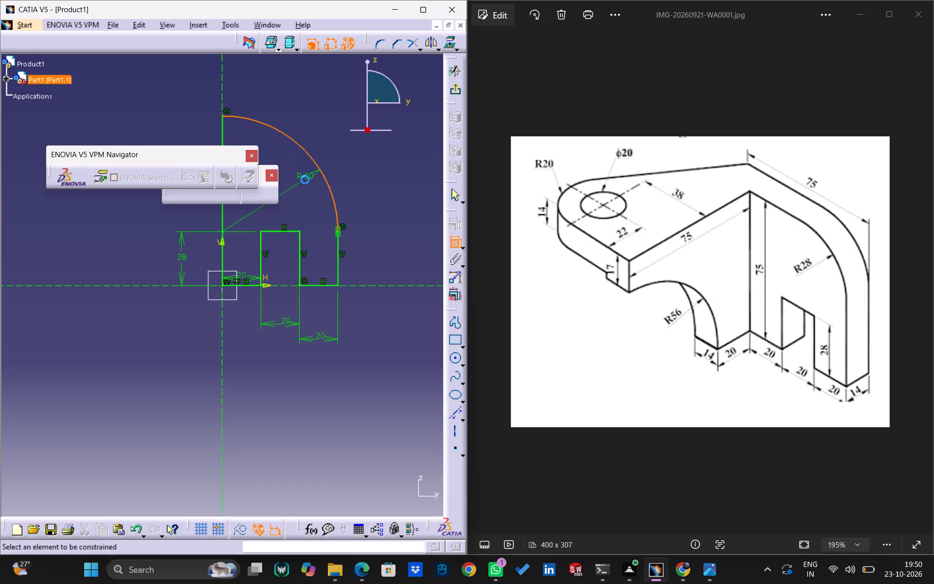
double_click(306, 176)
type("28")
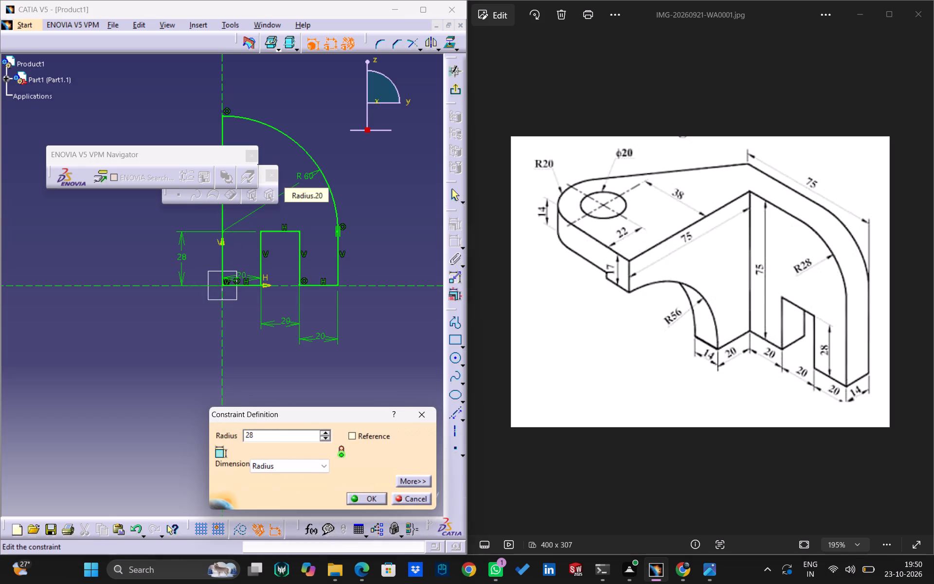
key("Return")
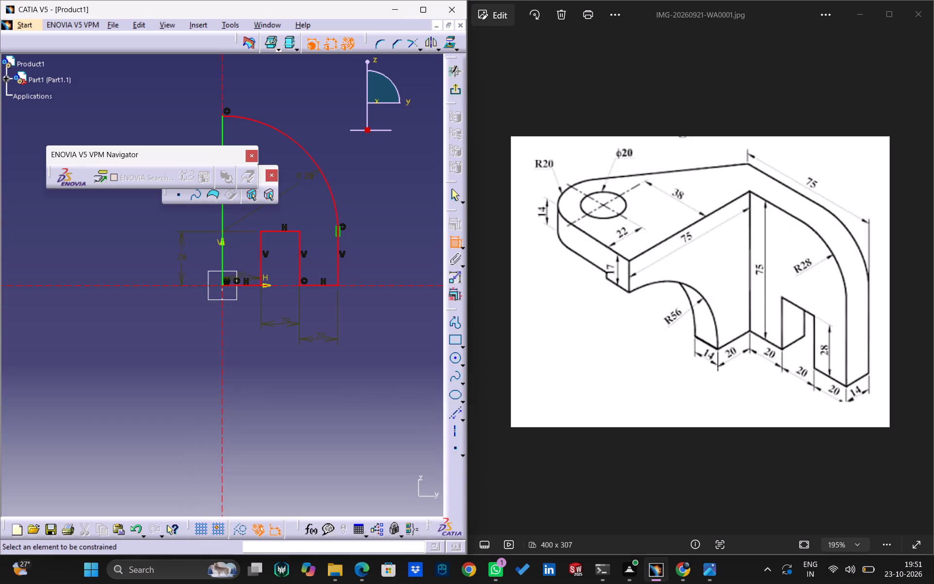
Delete the tangency constraint at the arc's lower end and the coincidence constraints at both arc ends.
left_click(341, 227)
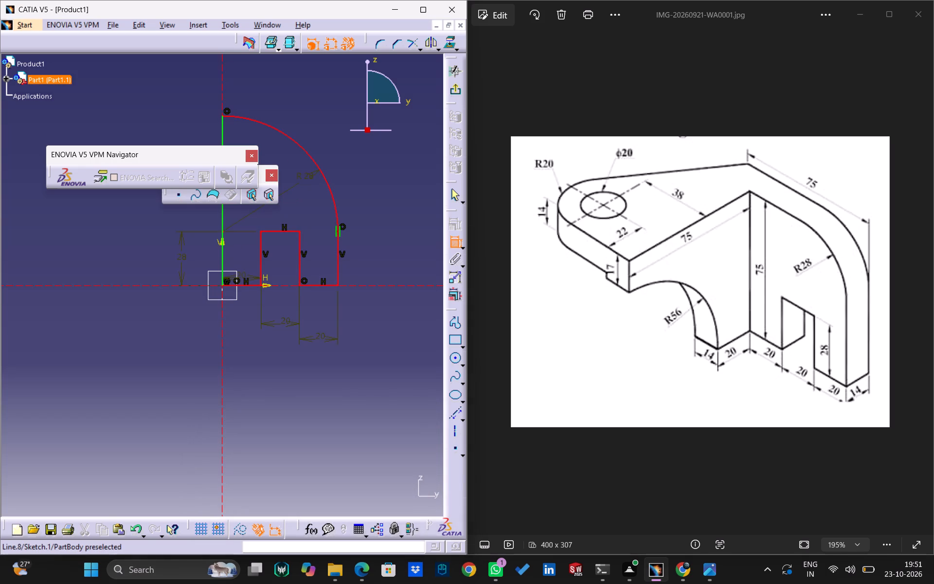
key("Delete")
left_click(340, 230)
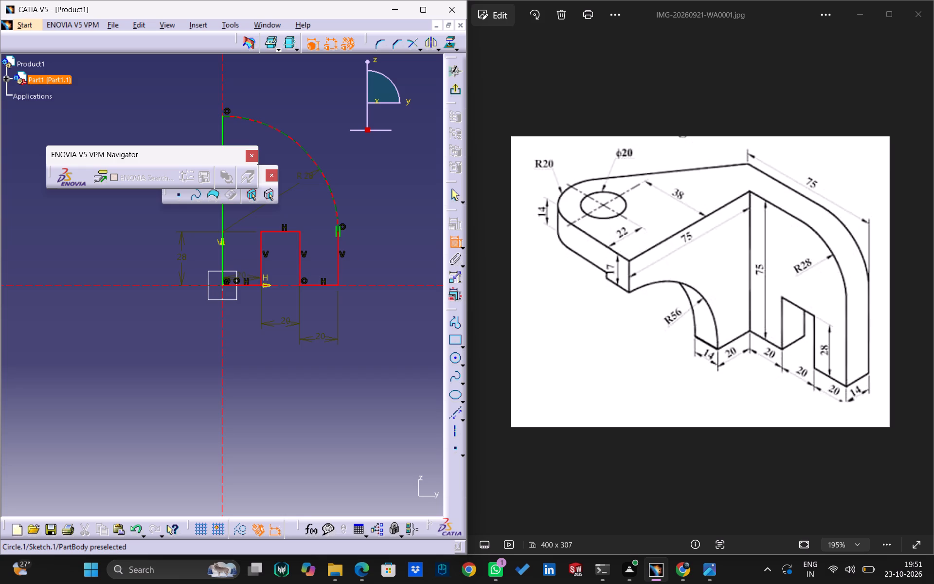
key("Escape")
key("Escape")
left_click(341, 231)
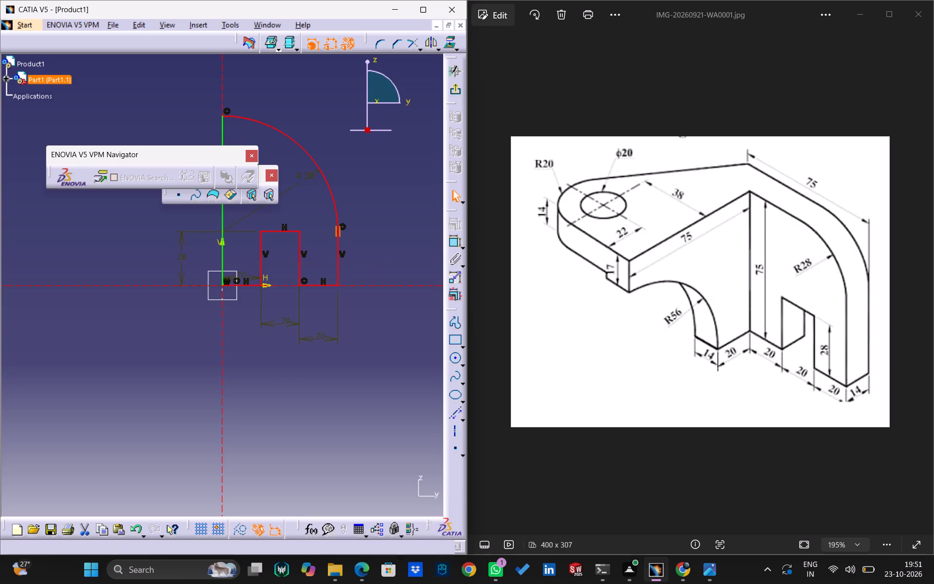
key("Delete")
left_click(229, 109)
key("Delete")
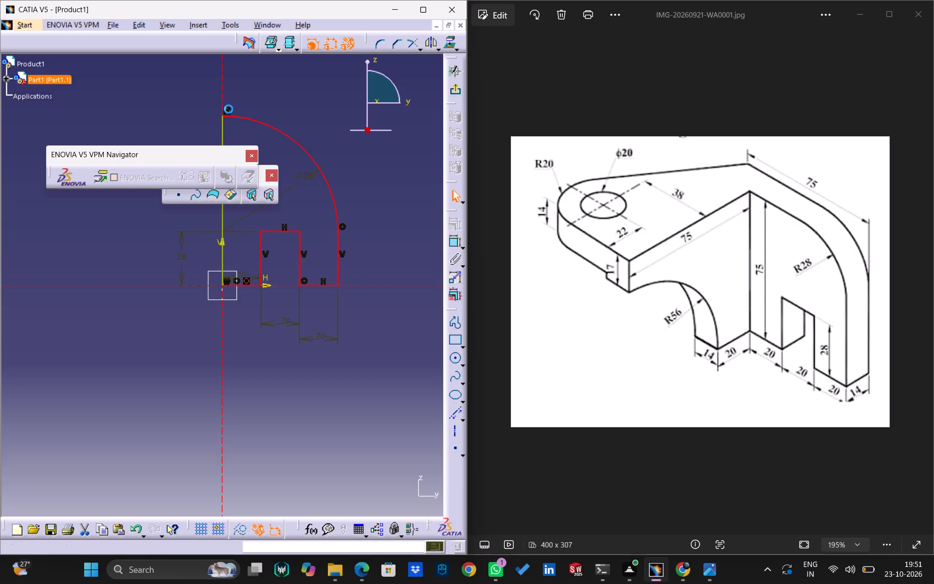
left_click(344, 227)
key("Delete")
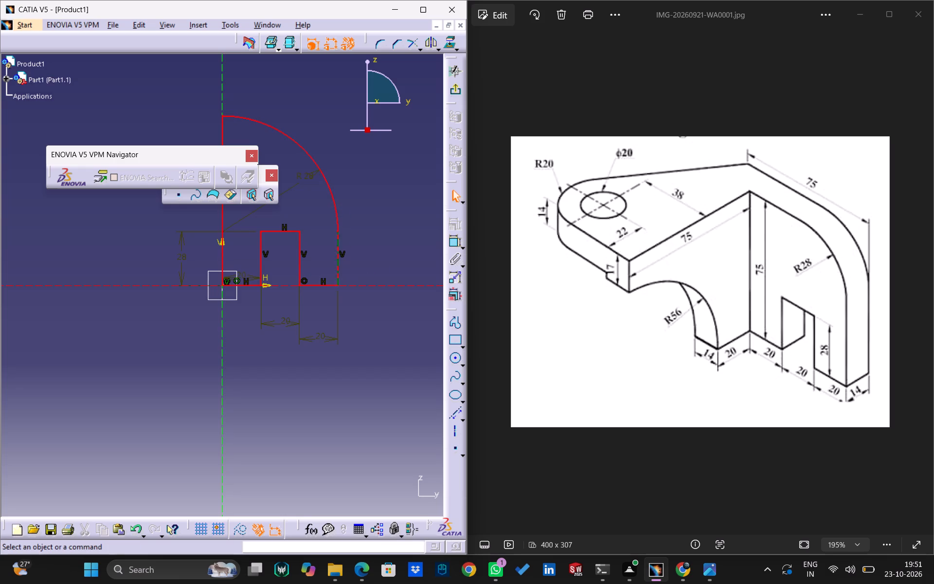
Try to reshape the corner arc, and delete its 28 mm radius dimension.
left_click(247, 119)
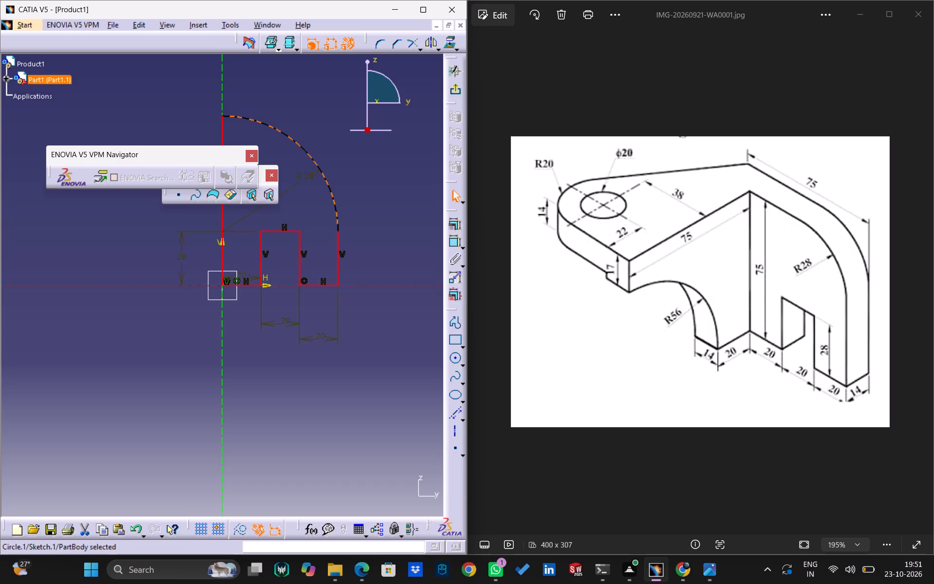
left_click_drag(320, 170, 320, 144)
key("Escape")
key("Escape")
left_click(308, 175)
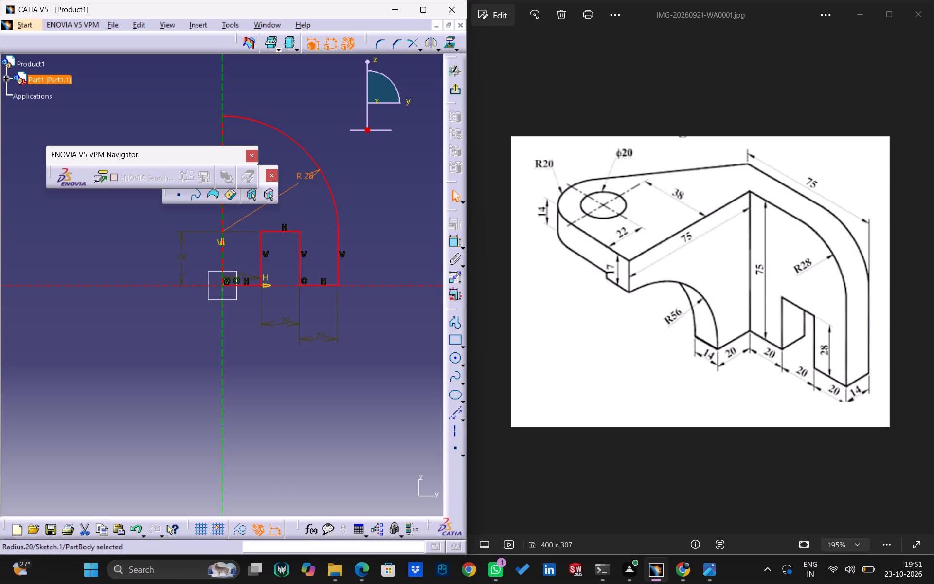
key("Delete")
Stretch the outer vertical edge upward by its arc endpoint, and raise the arc's other endpoint slightly along the V axis.
left_click_drag(337, 231, 339, 209)
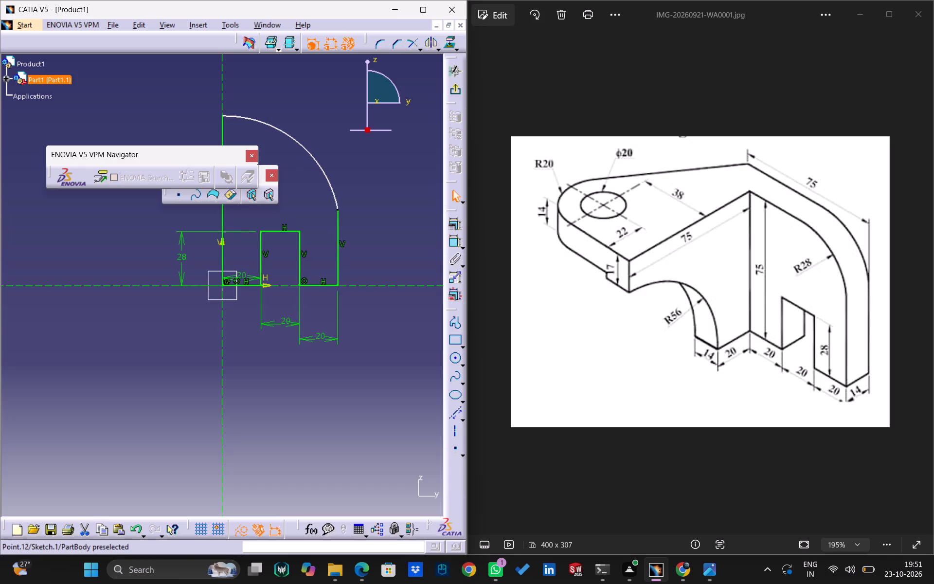
left_click_drag(339, 209, 340, 178)
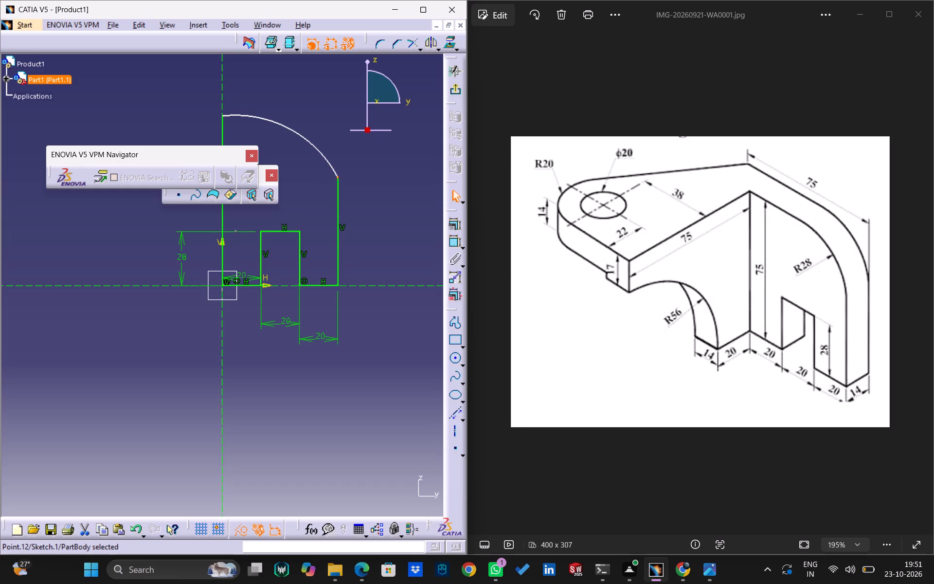
left_click_drag(223, 116, 245, 113)
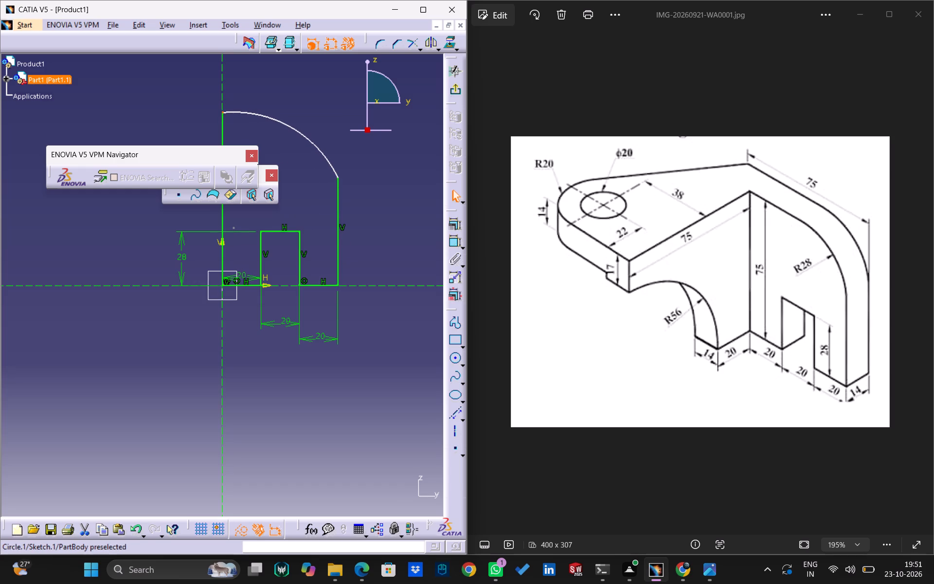
Delete the corner arc joining the tops of the two tall vertical lines.
left_click(236, 110)
key("Delete")
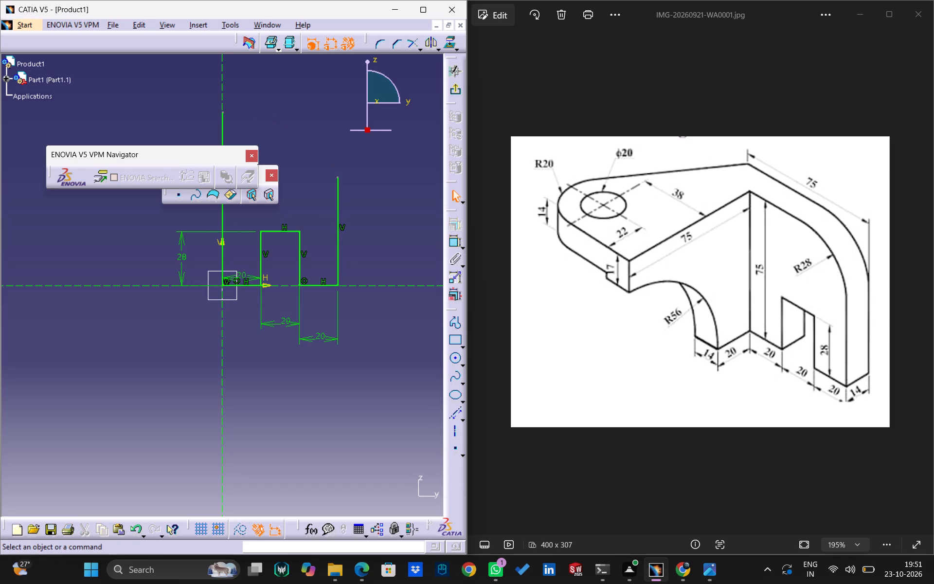
Draw a horizontal line from the top of the inner vertical edge, continued by a tangent arc ending at the outer vertical edge's top.
left_click(456, 323)
left_click(223, 111)
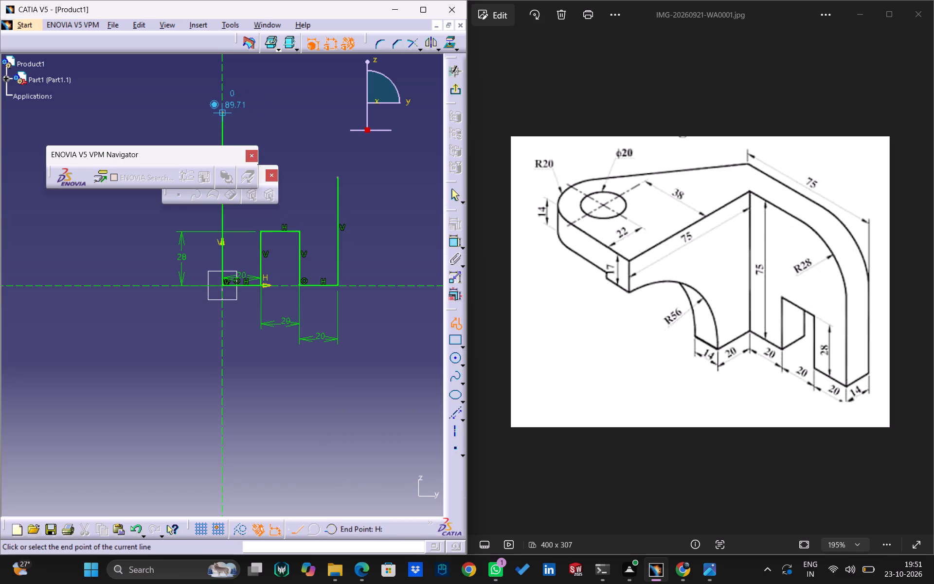
left_click(267, 109)
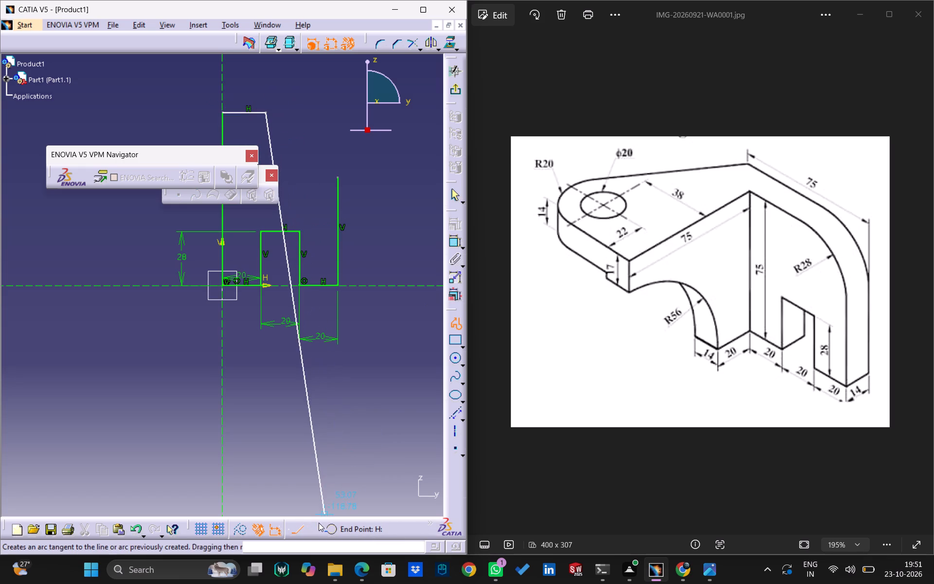
left_click(319, 525)
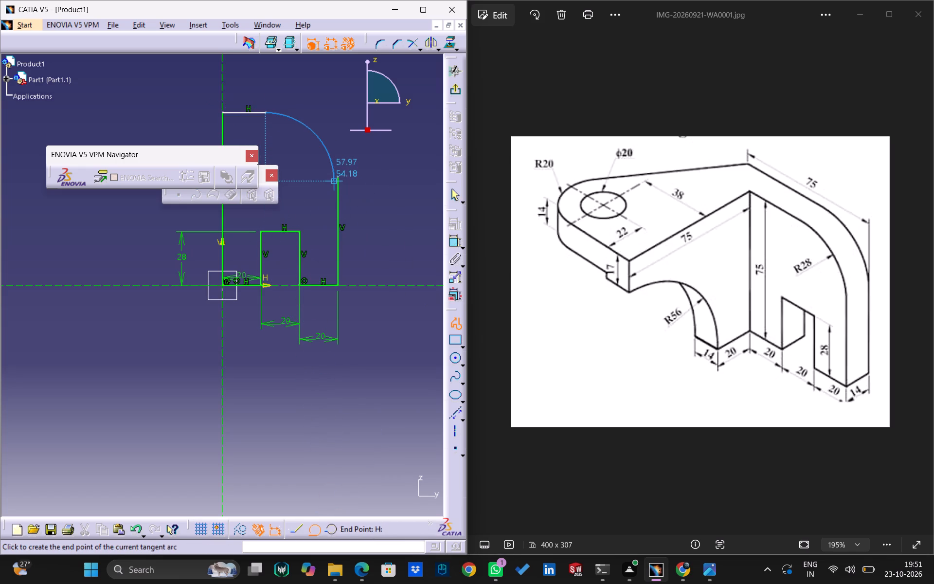
left_click(341, 176)
key("Escape")
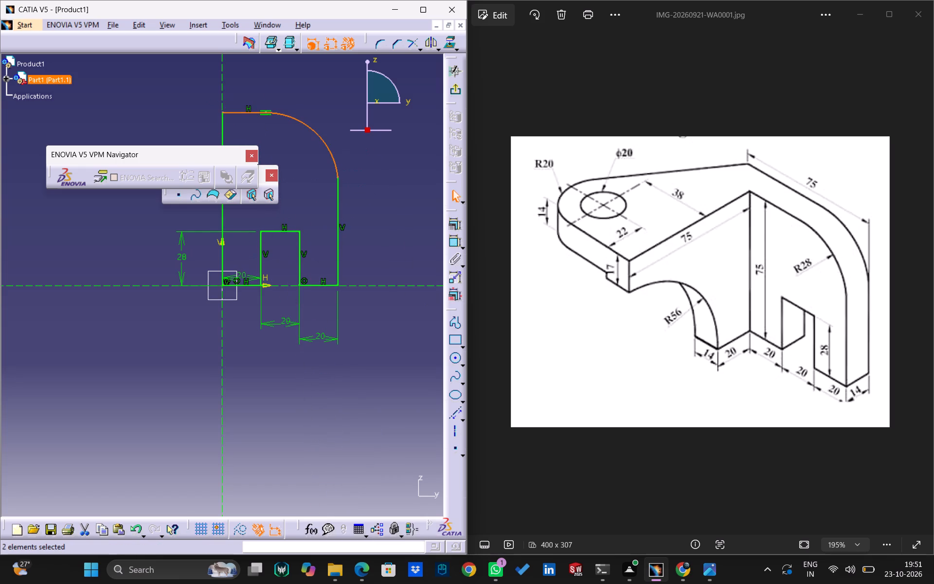
Dimension the new corner arc with a radius of 28 mm.
left_click(455, 241)
key("Escape")
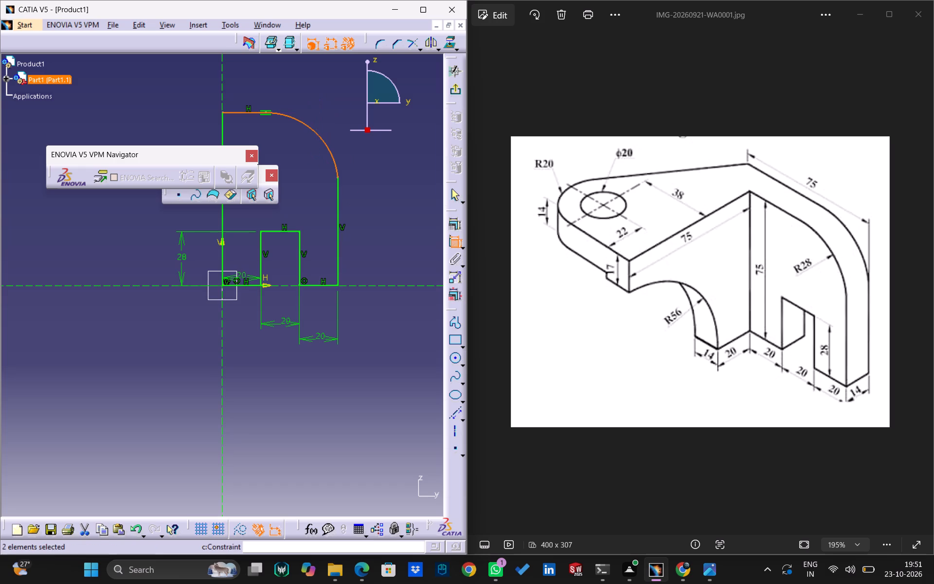
key("Escape")
left_click(453, 240)
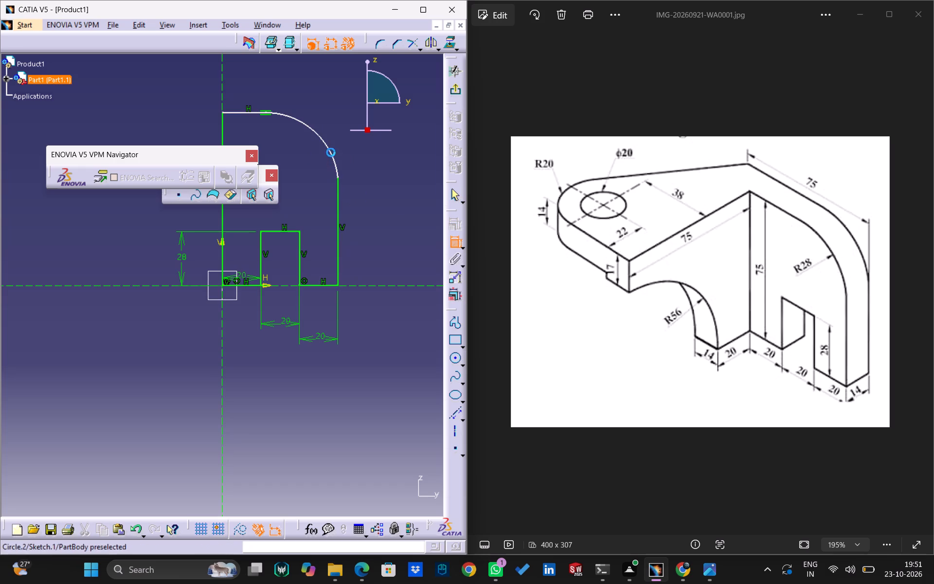
left_click(330, 152)
left_click(309, 164)
double_click(312, 157)
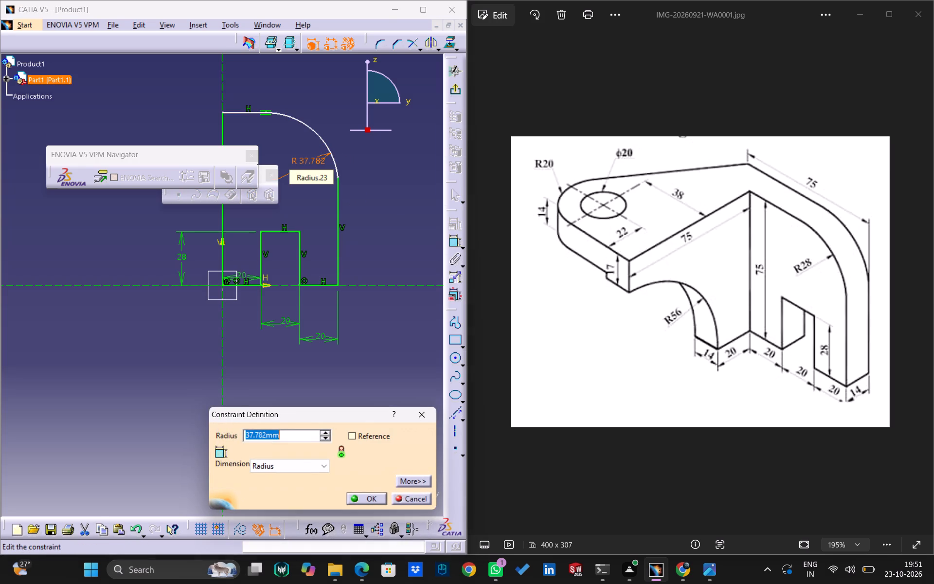
type("28")
key("Return")
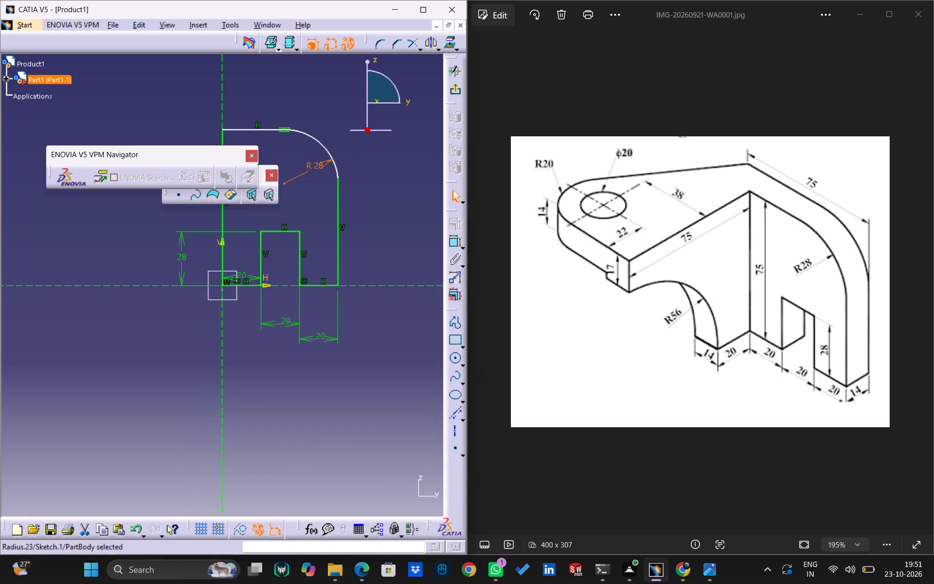
left_click(382, 189)
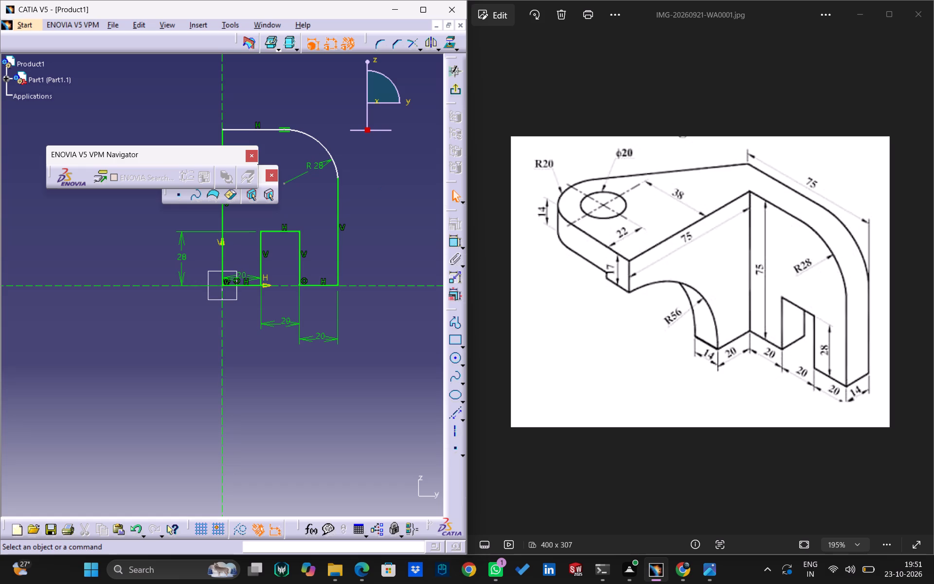
Clear the floating toolbars off the profile and dimension the tall vertical edge on the V axis to 75 mm.
left_click_drag(216, 153, 233, 81)
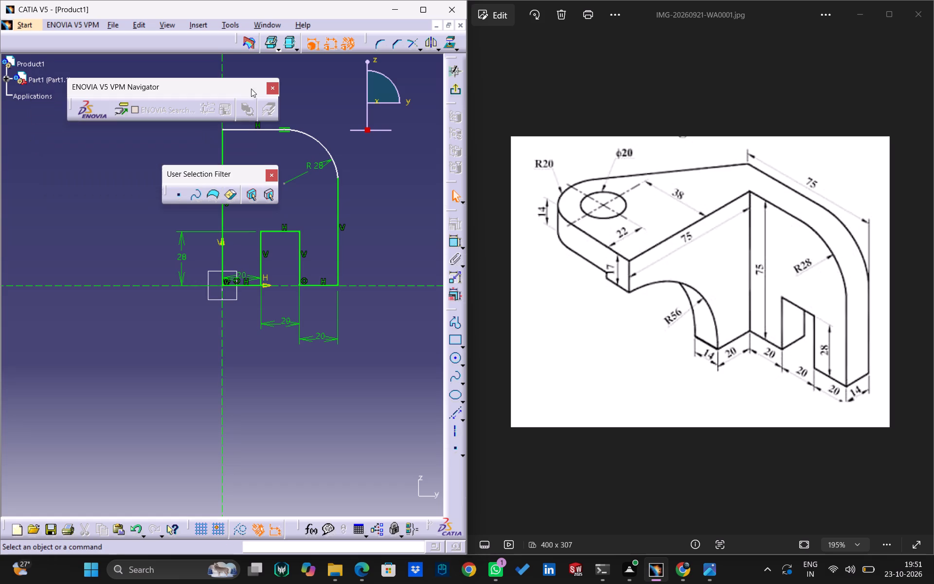
left_click_drag(227, 168, 252, 383)
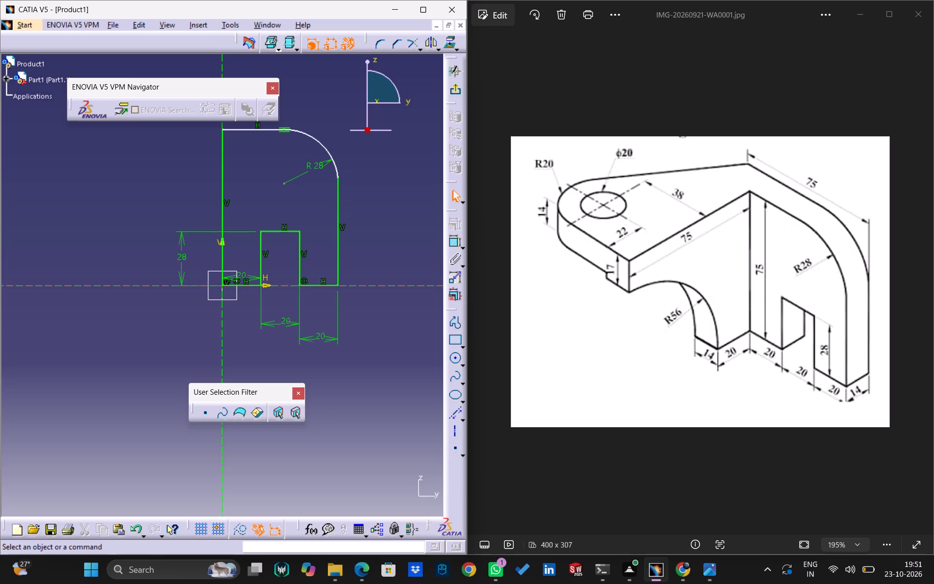
left_click(455, 237)
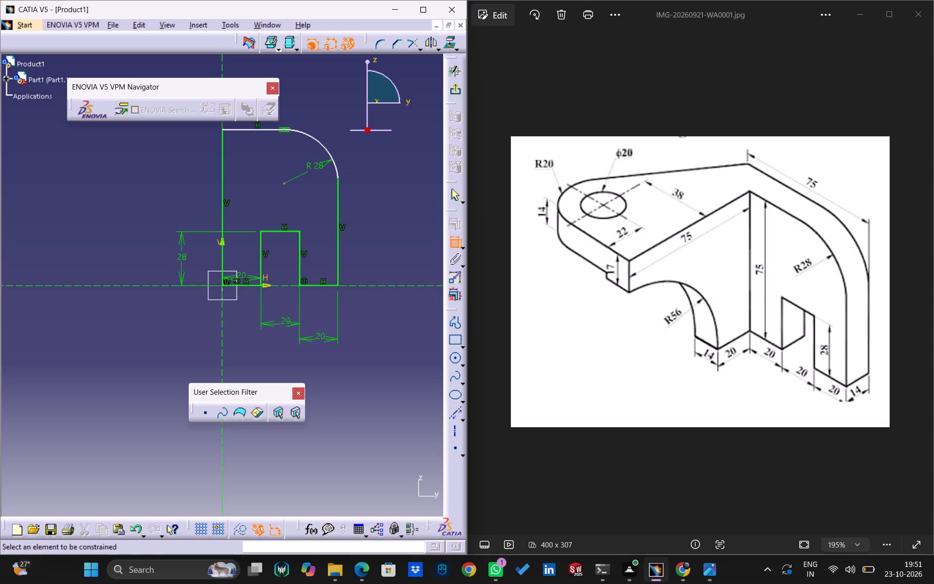
left_click(221, 163)
left_click(176, 178)
double_click(175, 178)
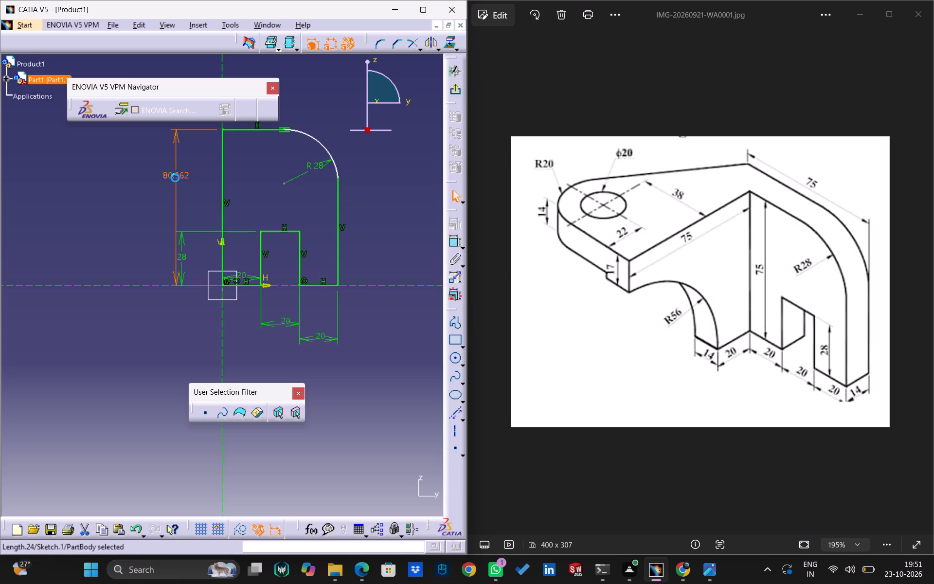
type("75")
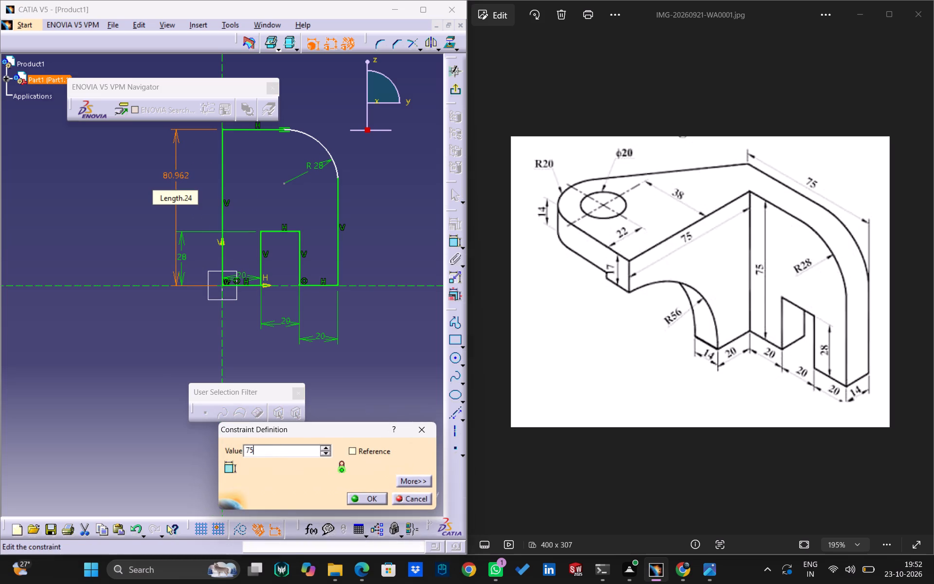
key("Return")
left_click(412, 177)
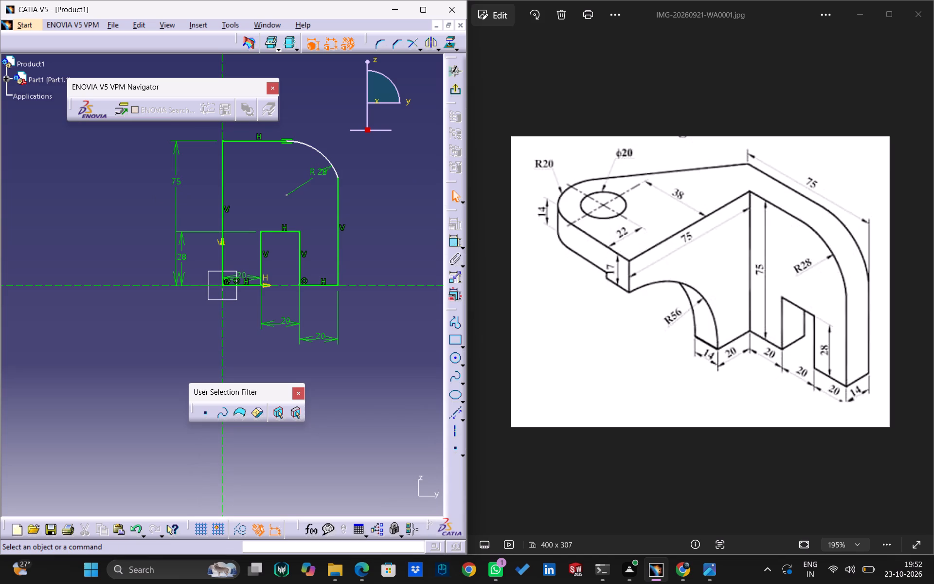
key("Escape")
key("Escape")
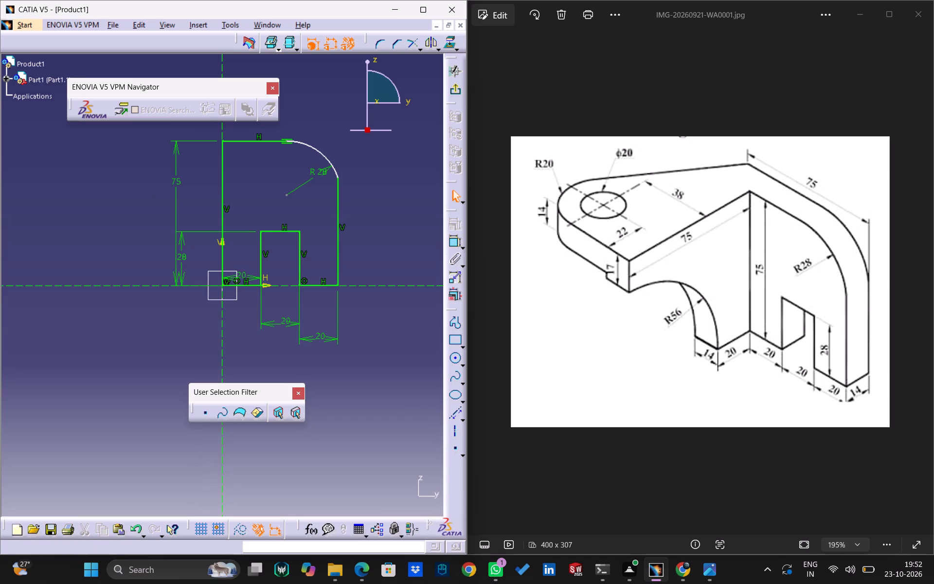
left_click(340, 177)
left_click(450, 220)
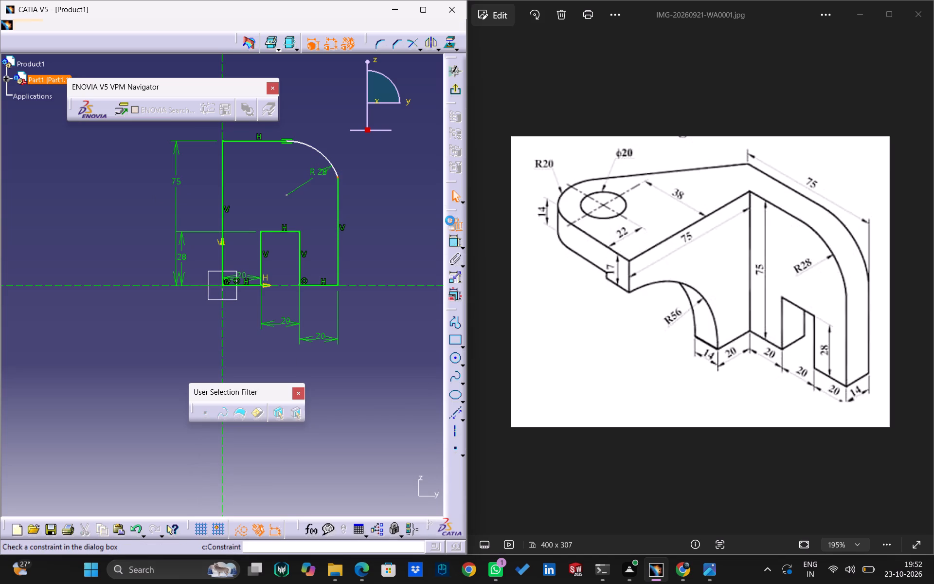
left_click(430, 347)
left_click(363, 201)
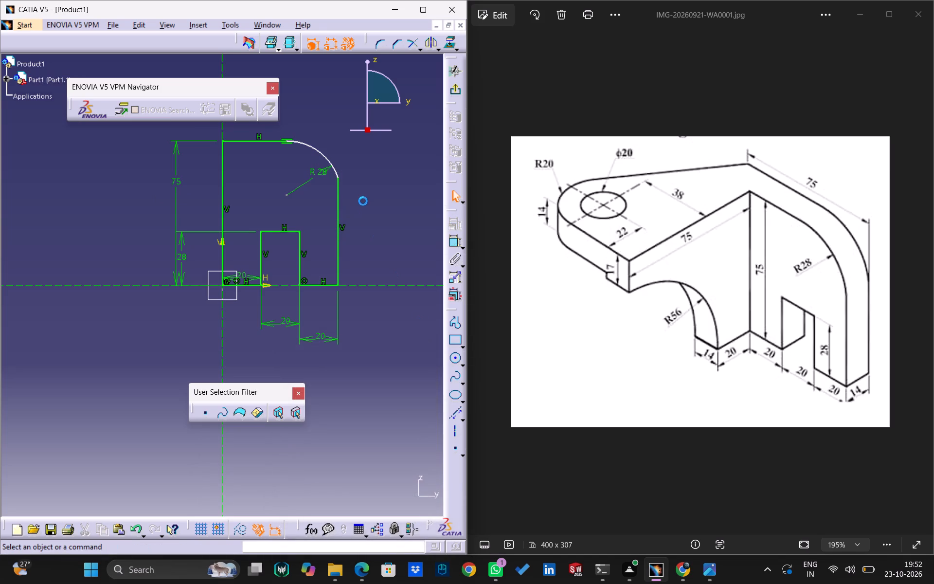
Apply a tangency constraint between the corner arc and the outer vertical edge.
left_click(334, 190)
left_click(339, 188)
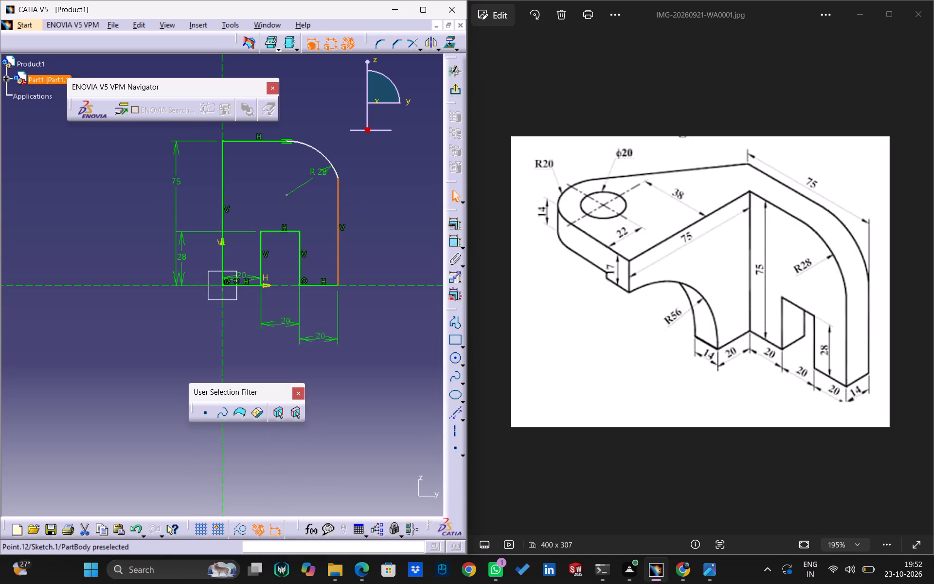
left_click(336, 170, "ctrl")
left_click(451, 220)
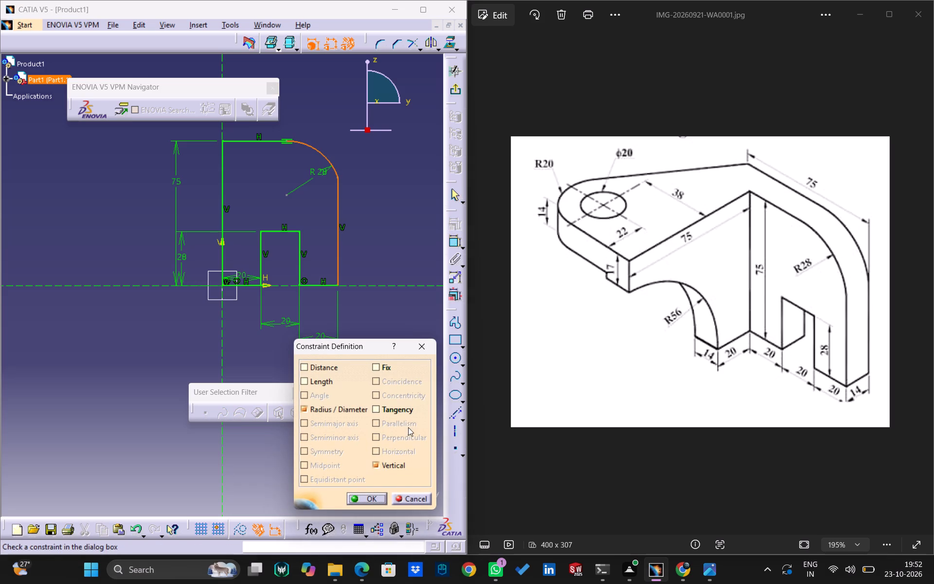
left_click(387, 409)
left_click(376, 493)
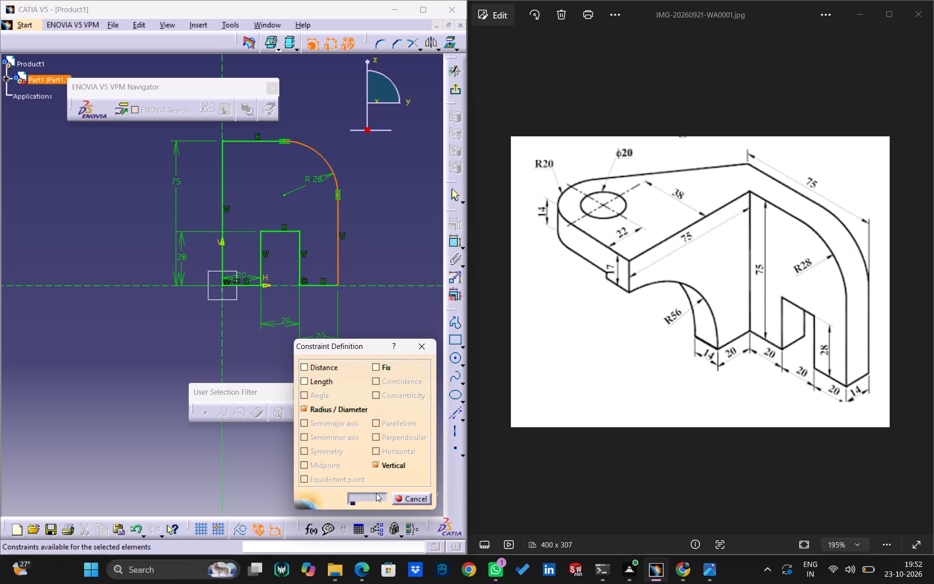
left_click(391, 365)
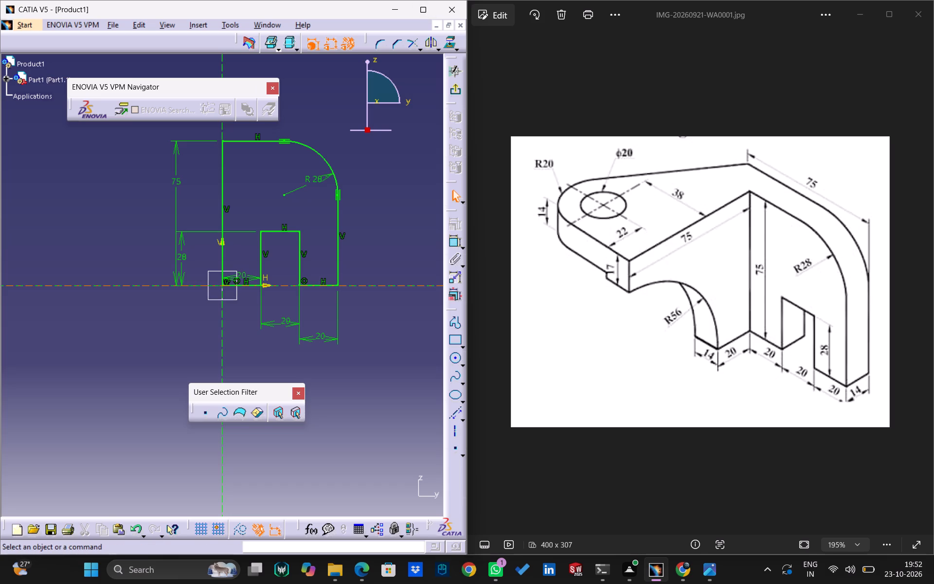
Exit the sketch and pad the notched leg profile 14 mm in the reversed direction.
left_click(452, 90)
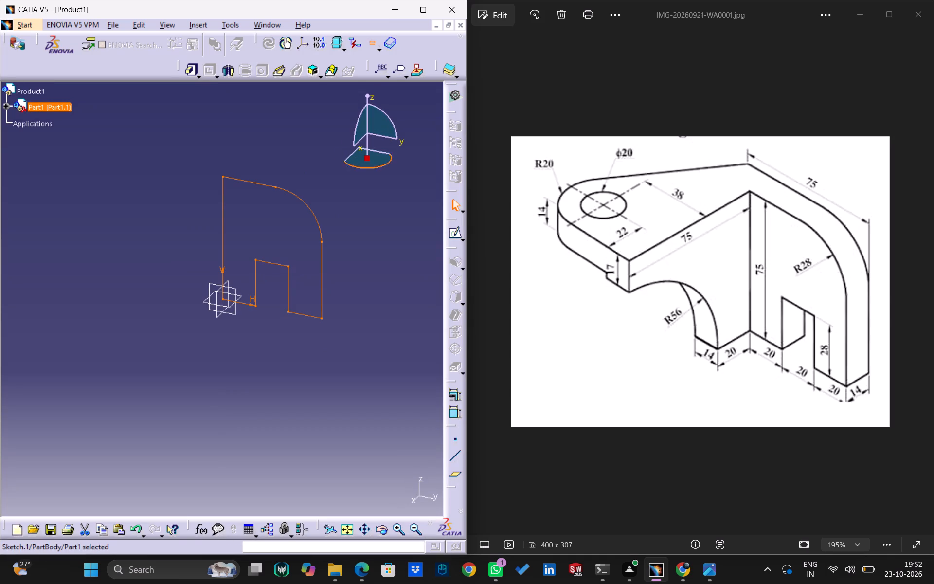
left_click(192, 72)
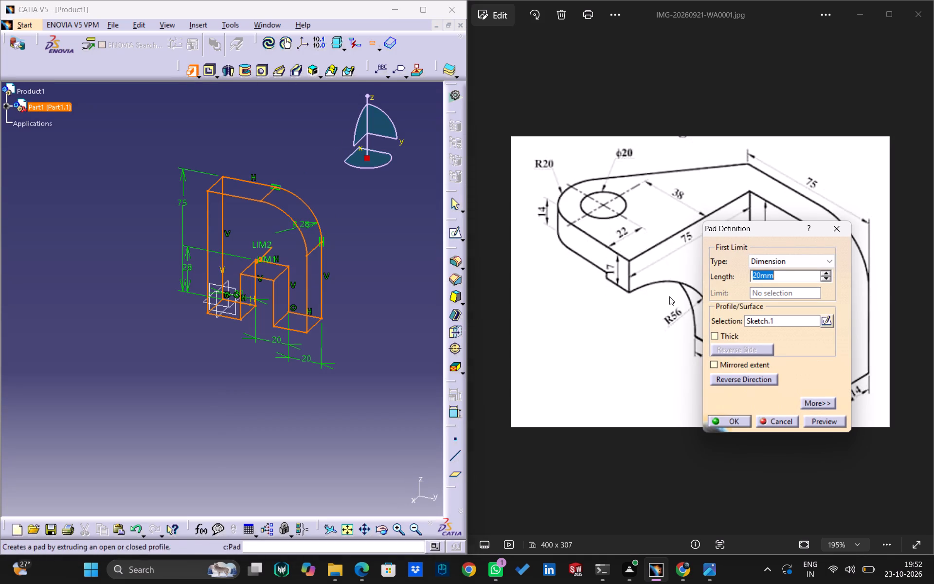
left_click(734, 377)
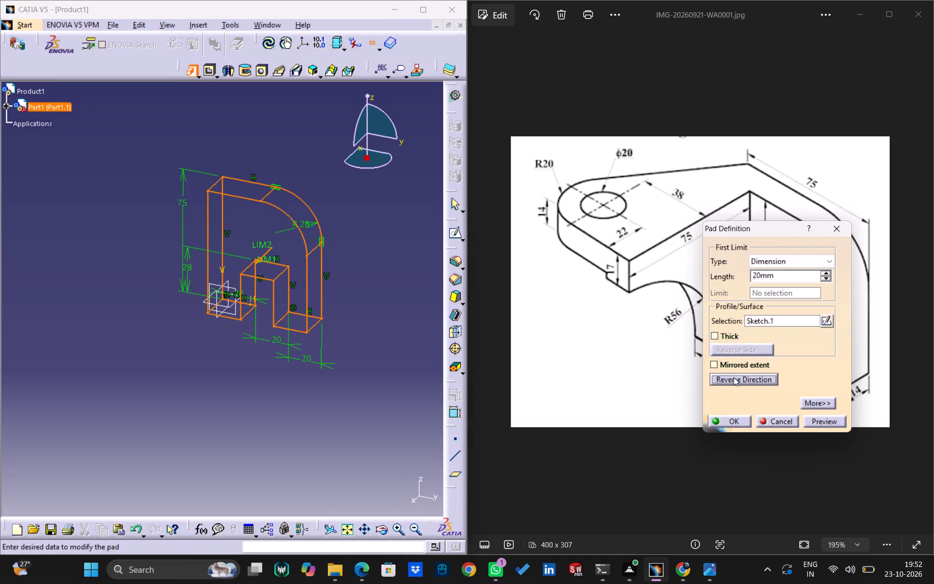
left_click_drag(757, 230, 630, 235)
left_click_drag(660, 280, 600, 284)
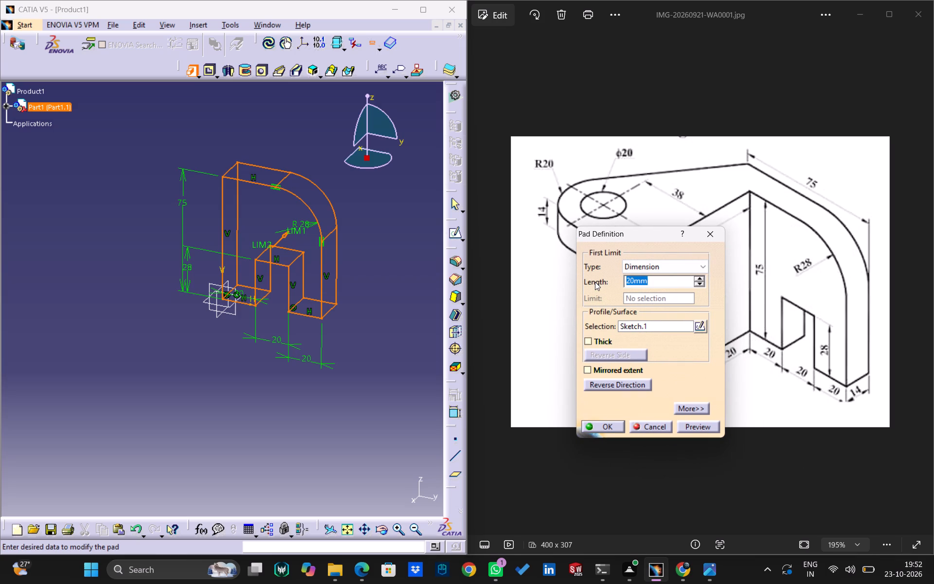
type("14")
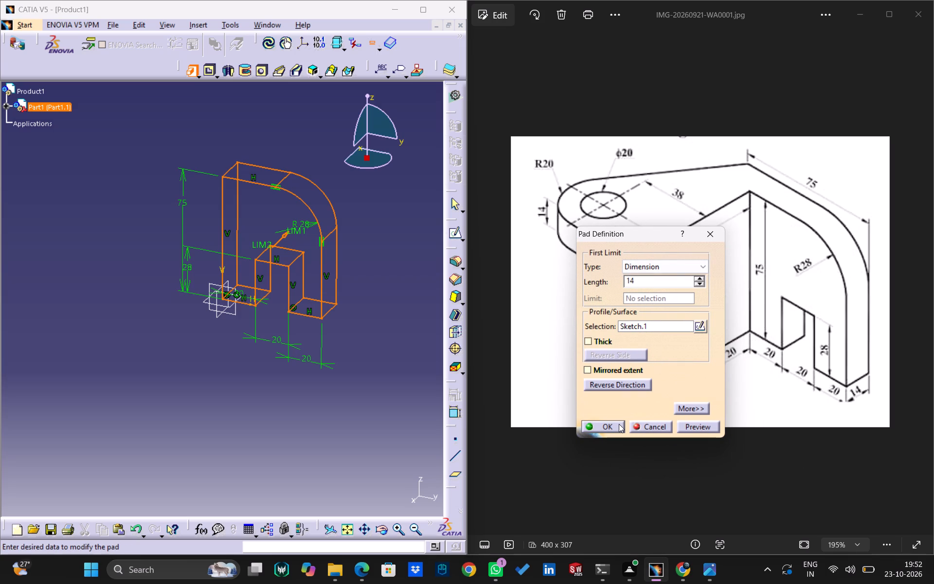
left_click(618, 424)
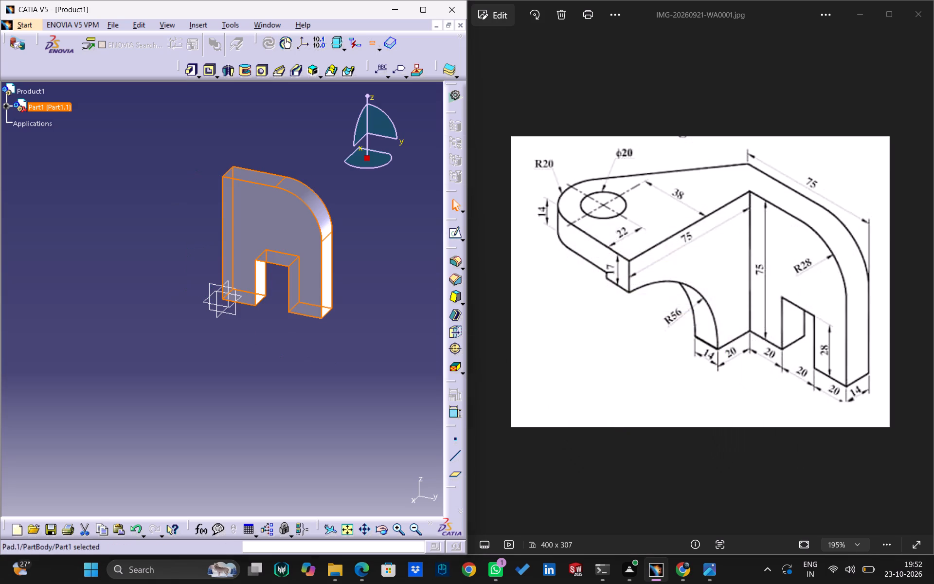
left_click(400, 254)
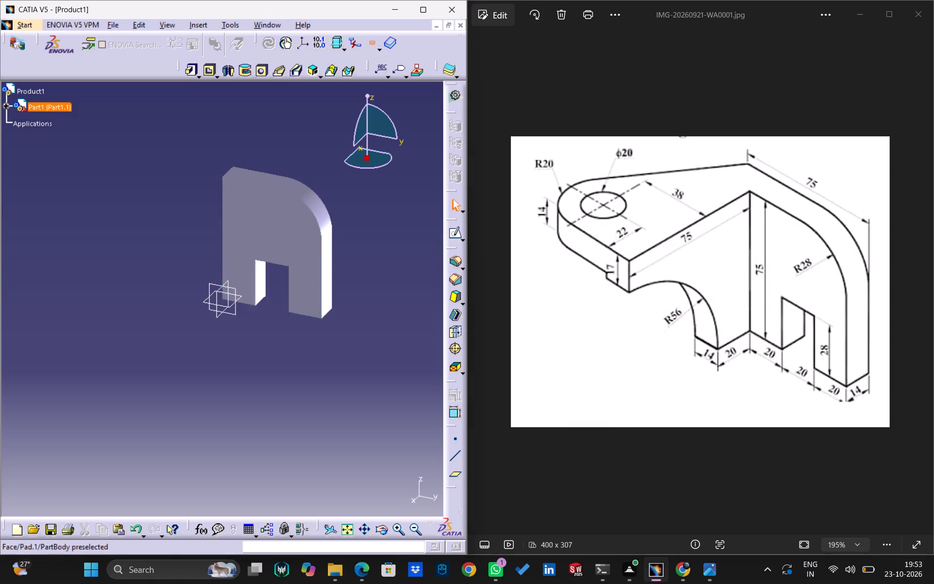
Start a new sketch on the zx plane.
left_click(218, 291)
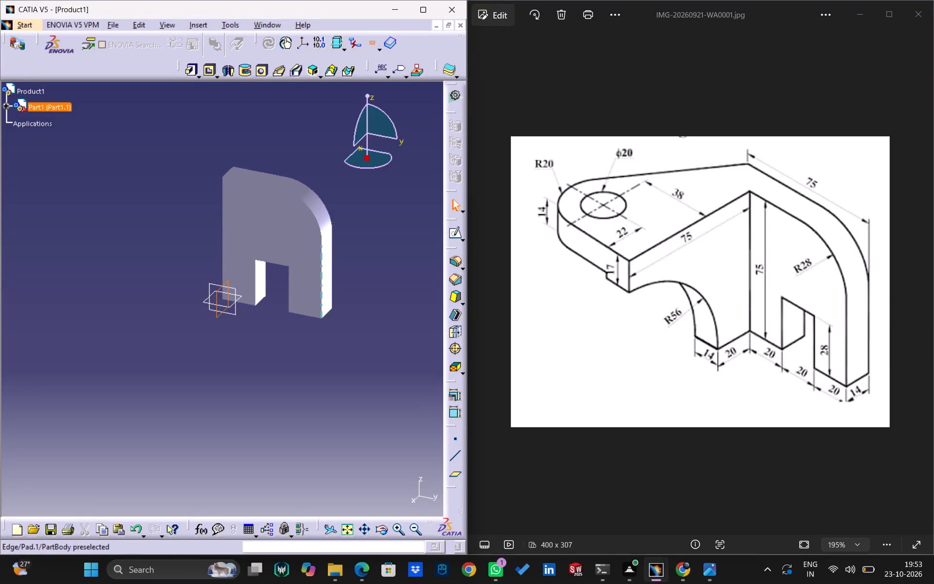
left_click(452, 230)
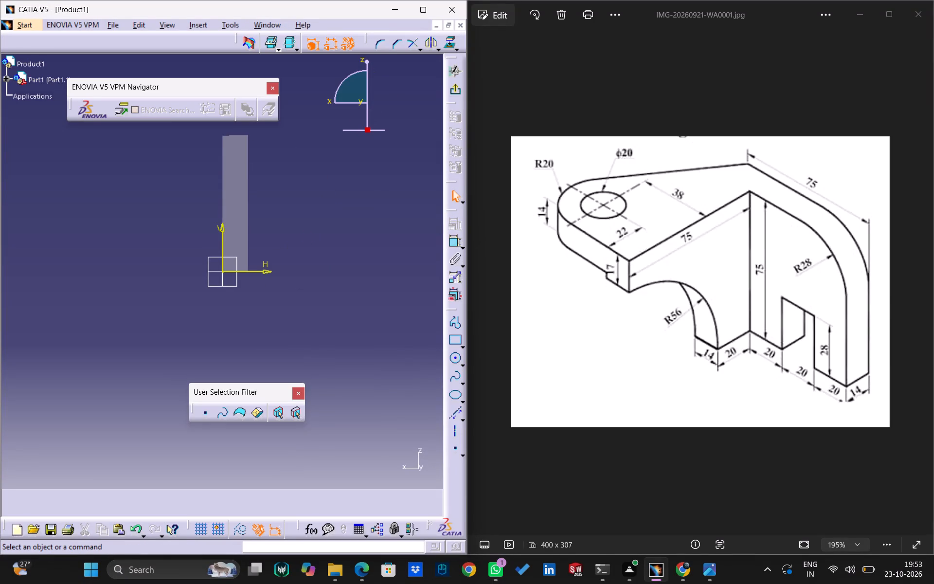
Project the pad's two collinear vertical edge segments along the V axis into the sketch.
middle_click_drag(286, 233, 372, 265)
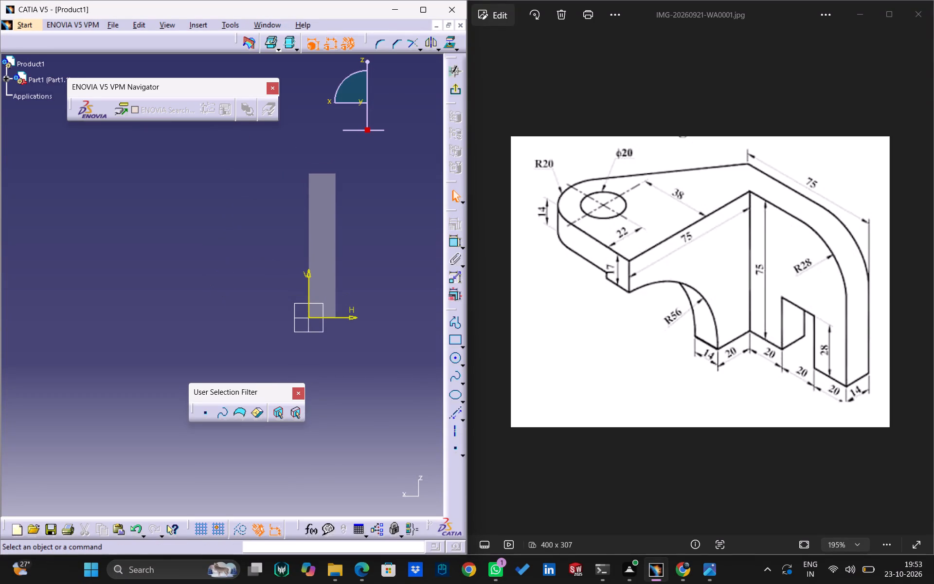
left_click(307, 180)
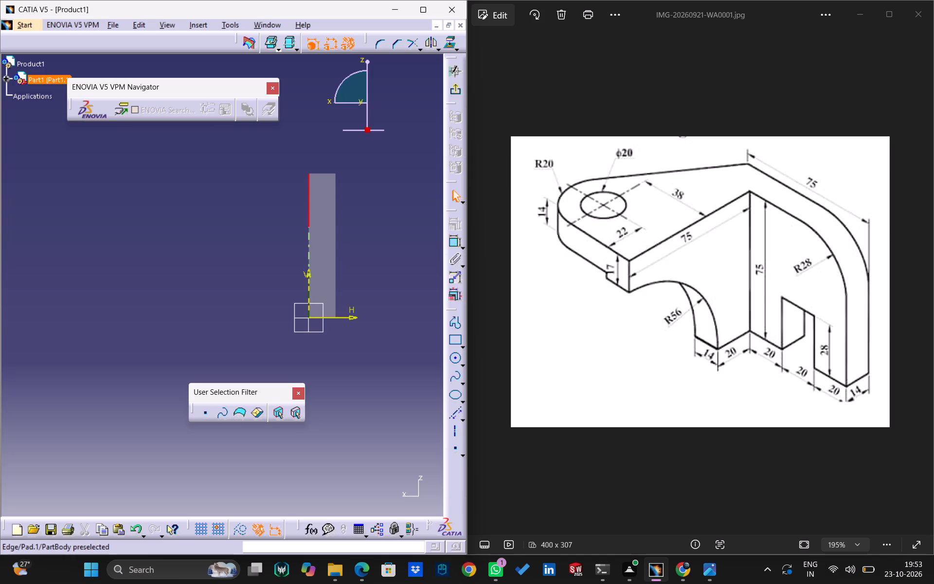
left_click(308, 251, "ctrl")
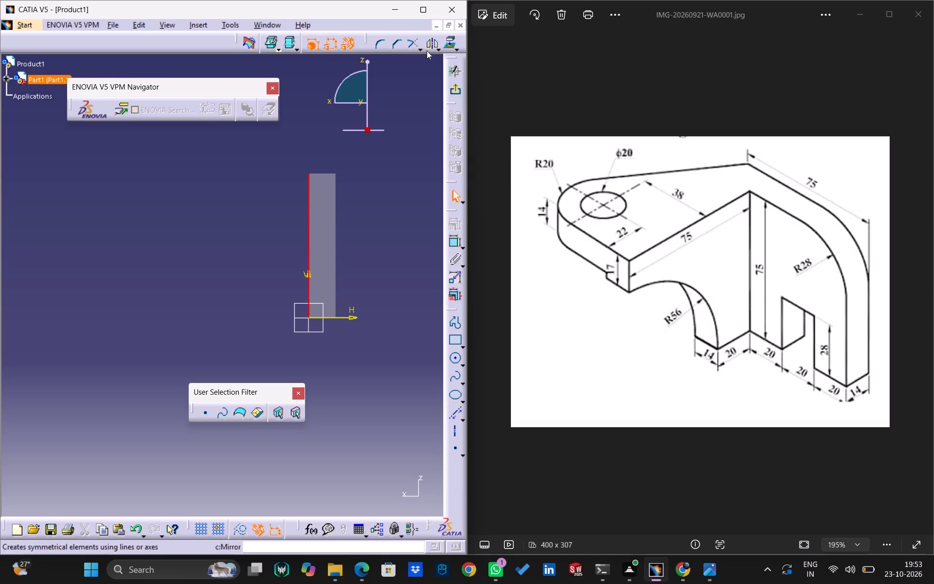
left_click(449, 39)
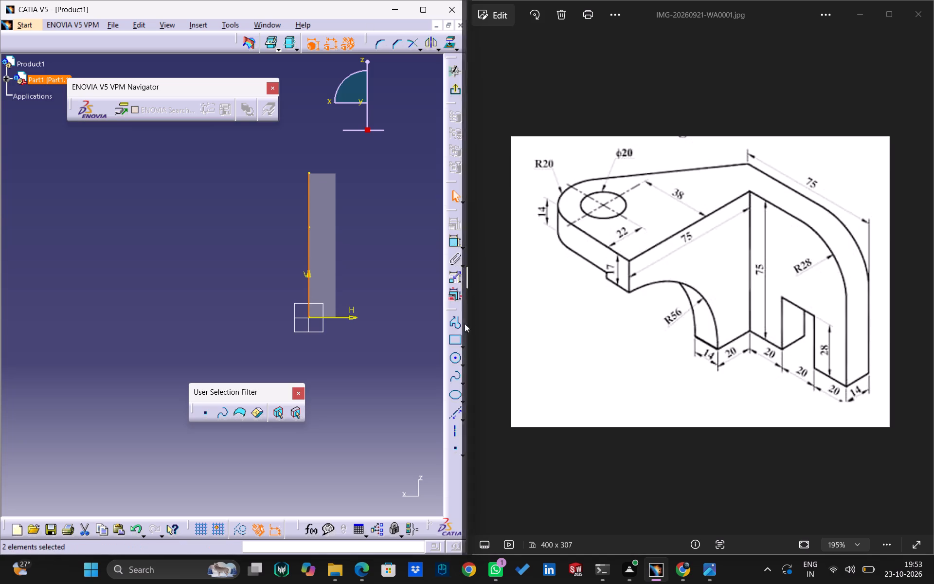
Sketch a horizontal line about 56 mm long outward from the projected edge's top end, and a vertical line about 11 mm down from it.
left_click(452, 320)
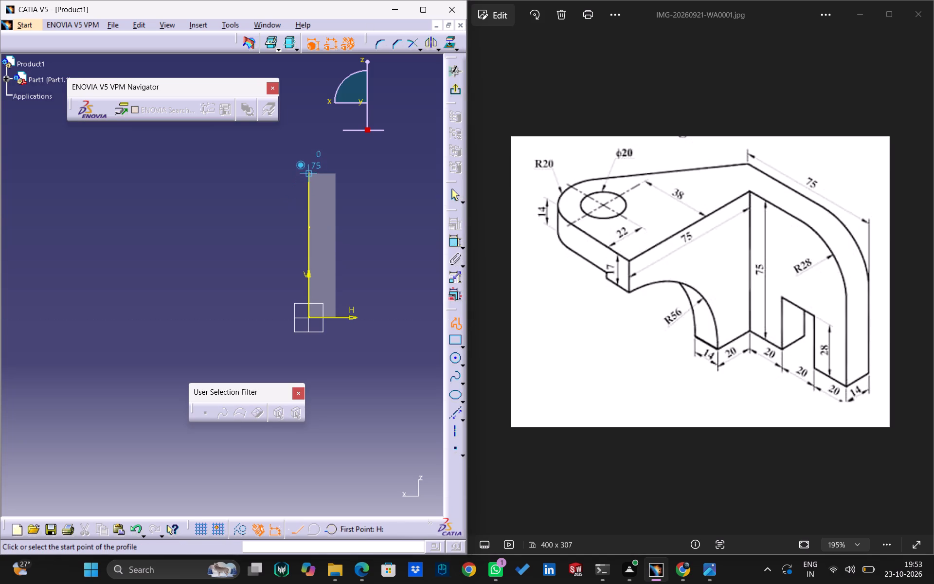
left_click(308, 174)
left_click(202, 175)
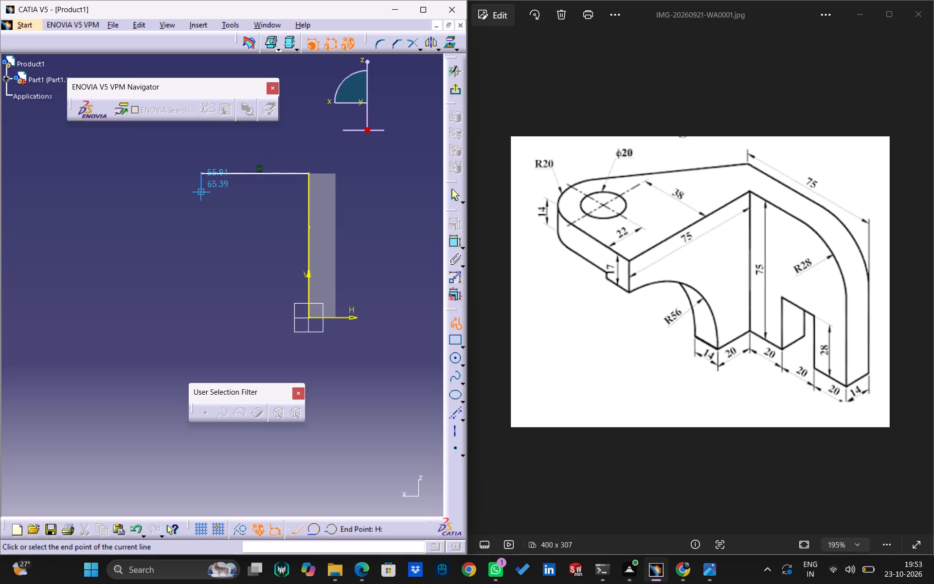
left_click(203, 194)
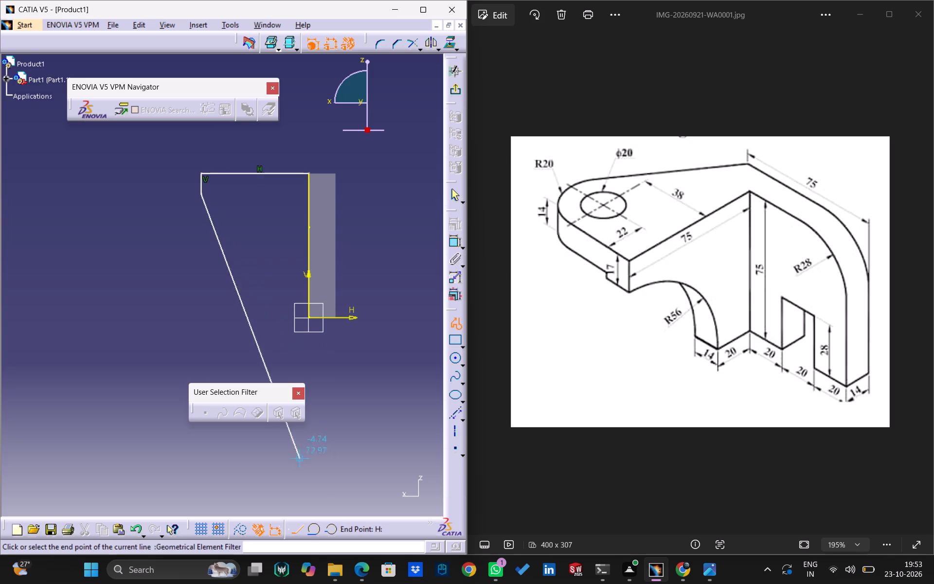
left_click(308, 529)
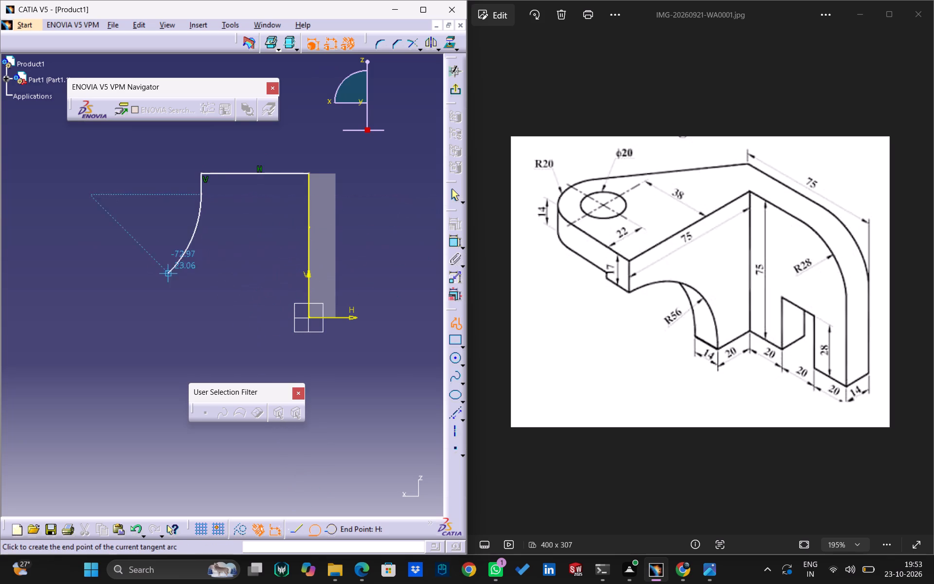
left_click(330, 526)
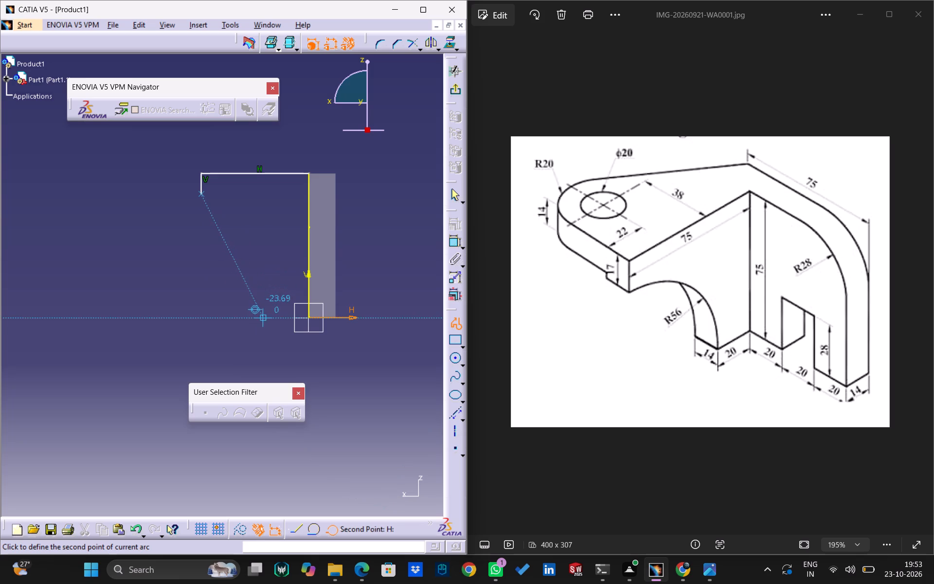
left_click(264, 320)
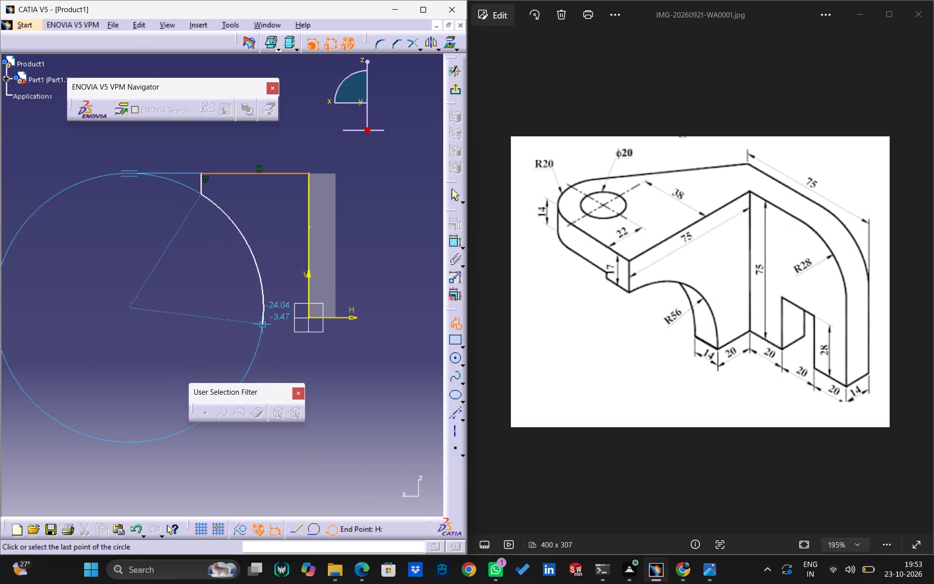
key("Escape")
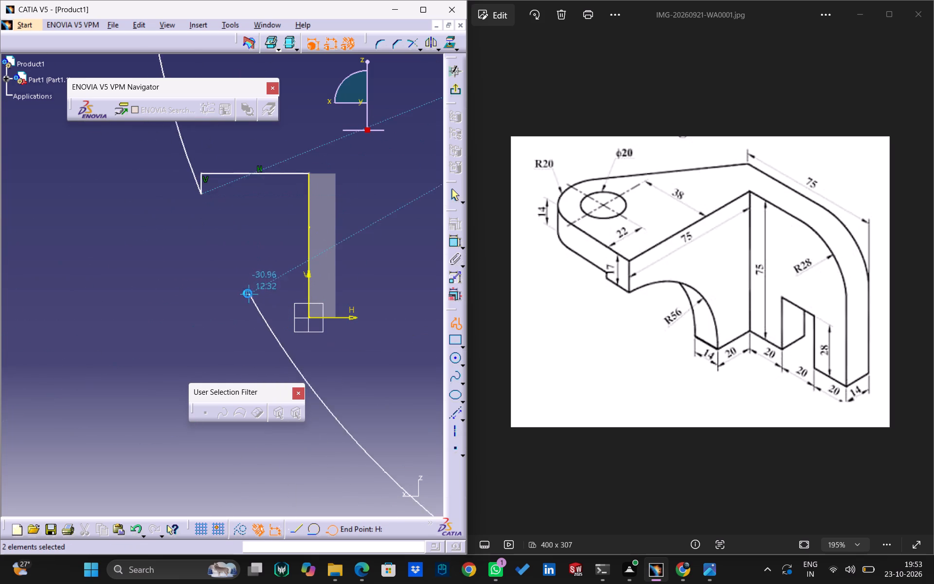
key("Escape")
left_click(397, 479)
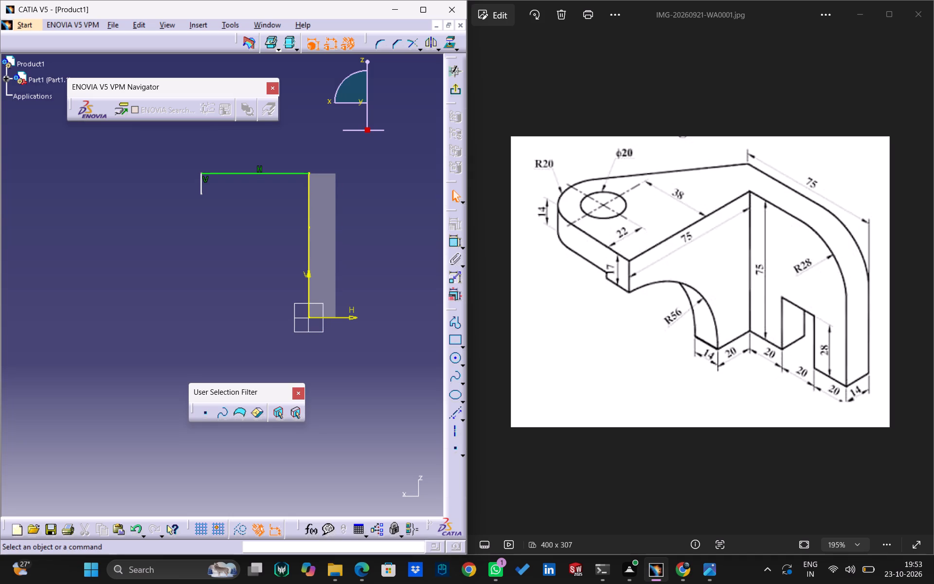
Sketch a horizontal base line from the sketch origin along the H axis, on the side away from the pad.
left_click(456, 319)
left_click(309, 316)
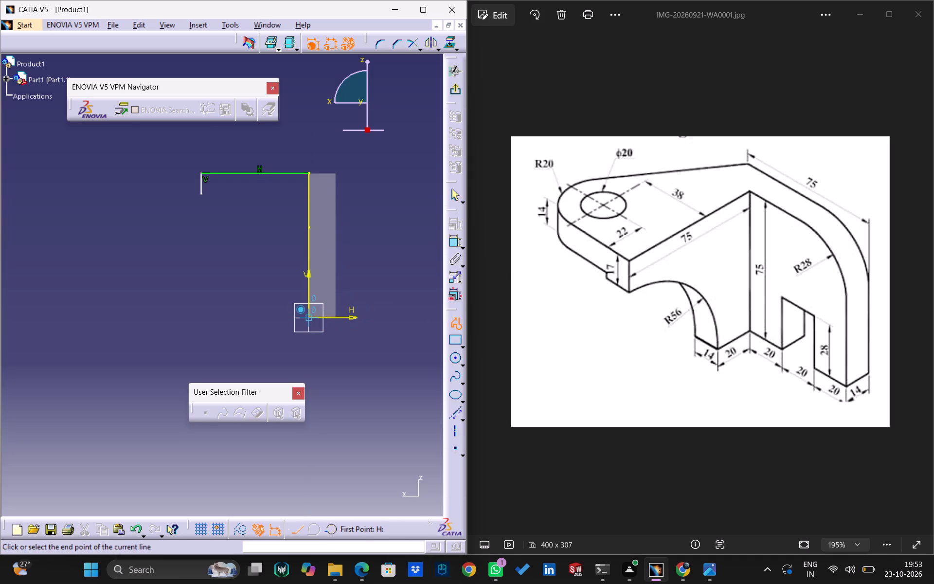
left_click(247, 318)
key("Escape")
key("Escape")
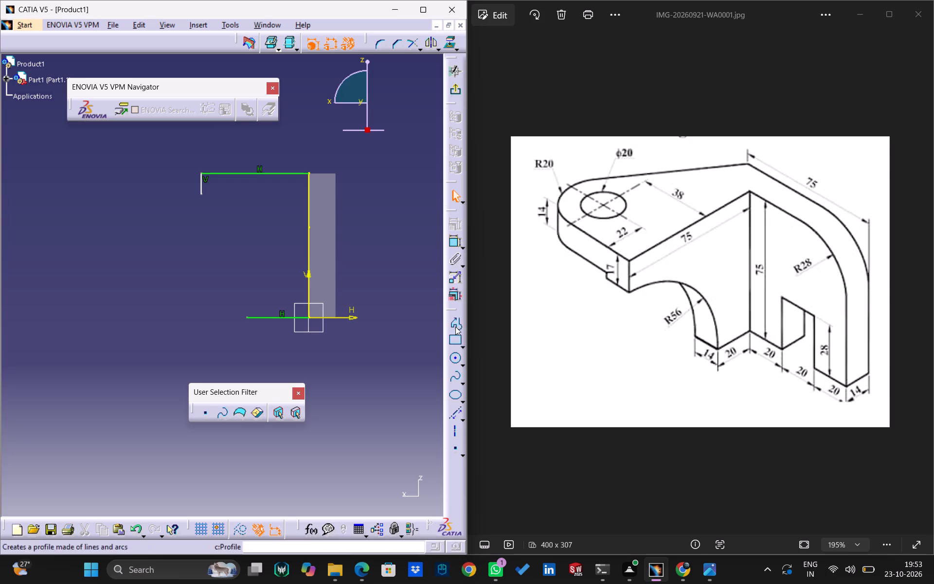
Draw a three-point arc joining the short vertical line's lower end to the base line's free end, bulging toward the pad.
left_click(465, 367)
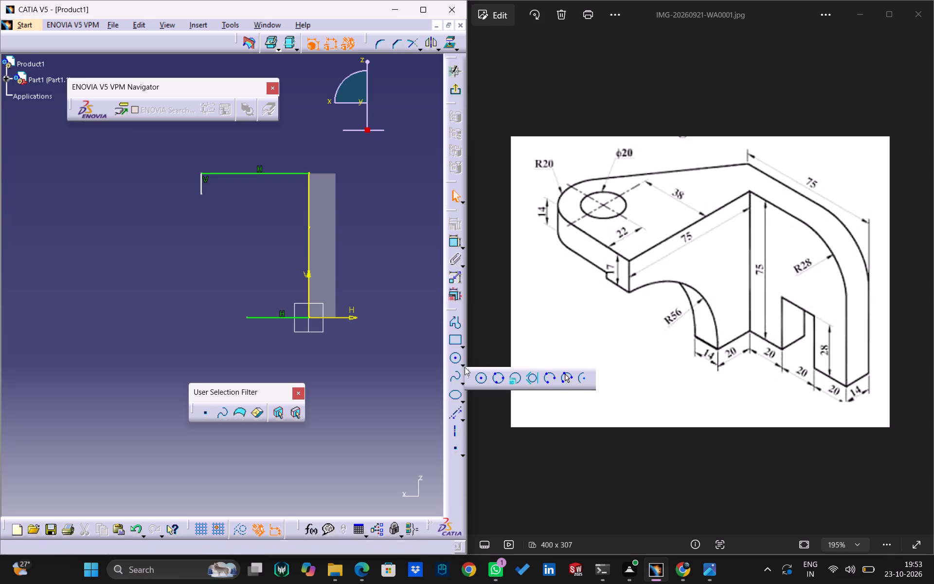
left_click(561, 375)
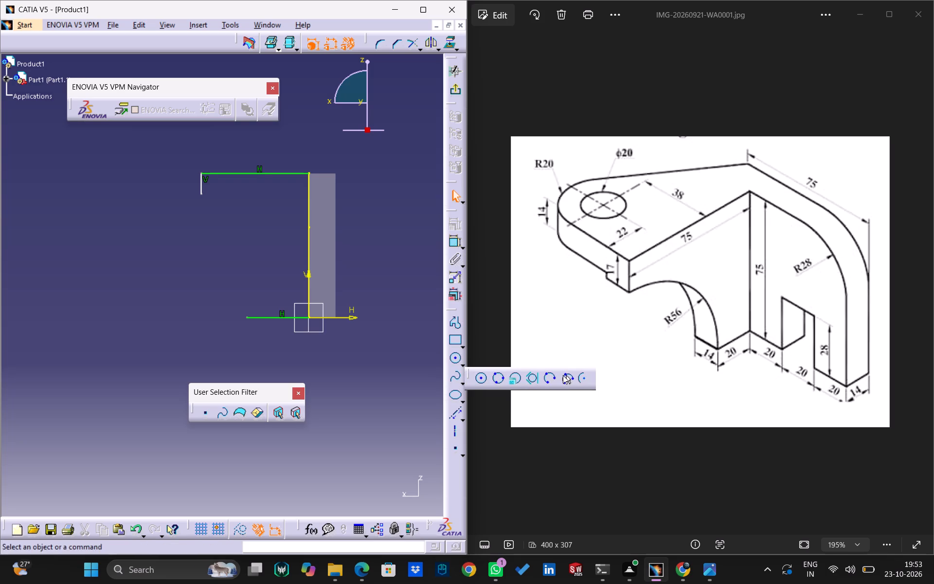
left_click(201, 193)
left_click(246, 318)
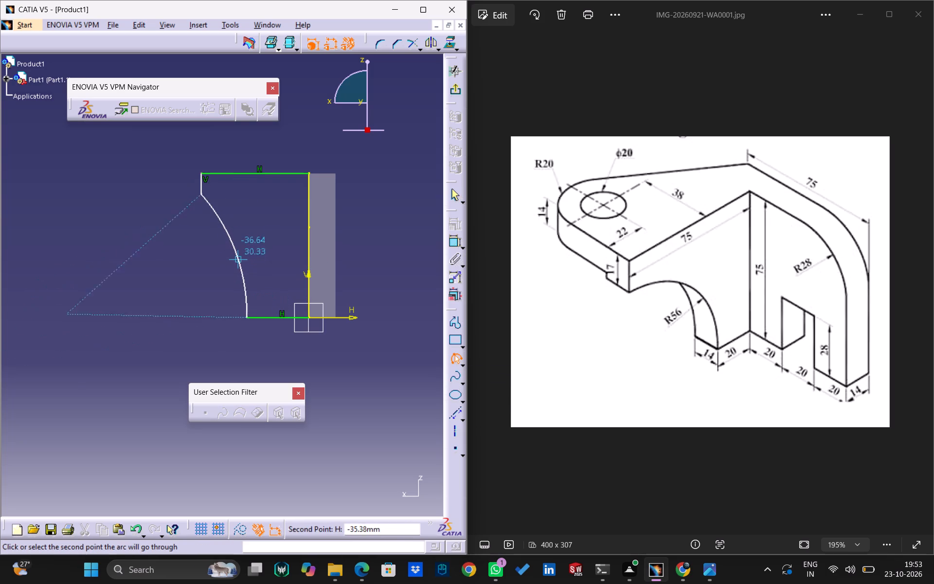
left_click(235, 254)
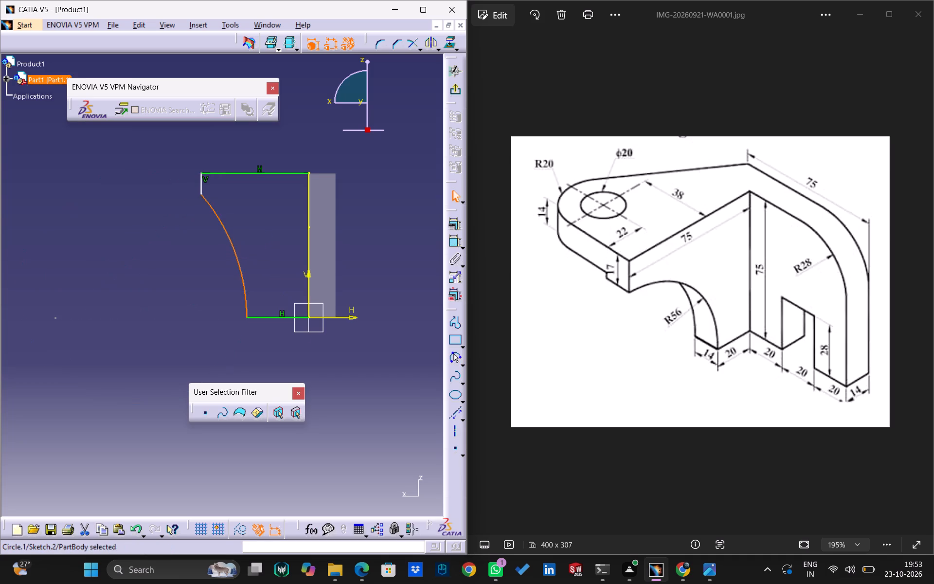
key("Escape")
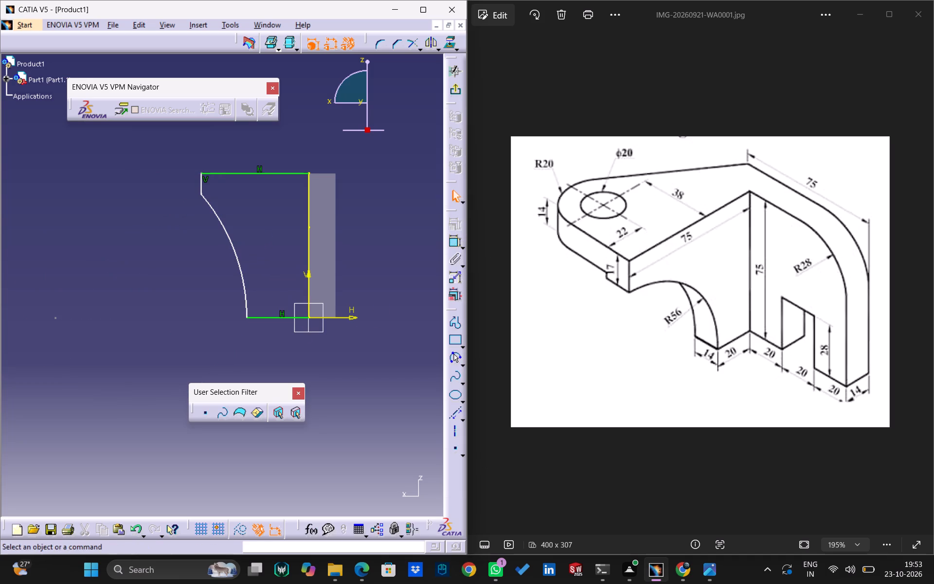
Dimension the short vertical edge of the profile and set its length to 17 mm.
double_click(451, 245)
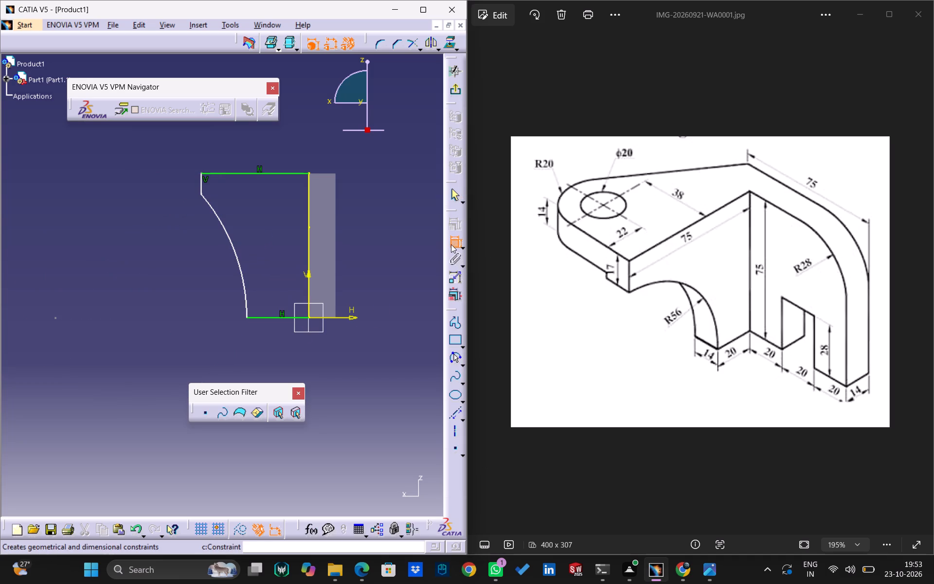
left_click(202, 184)
left_click(174, 180)
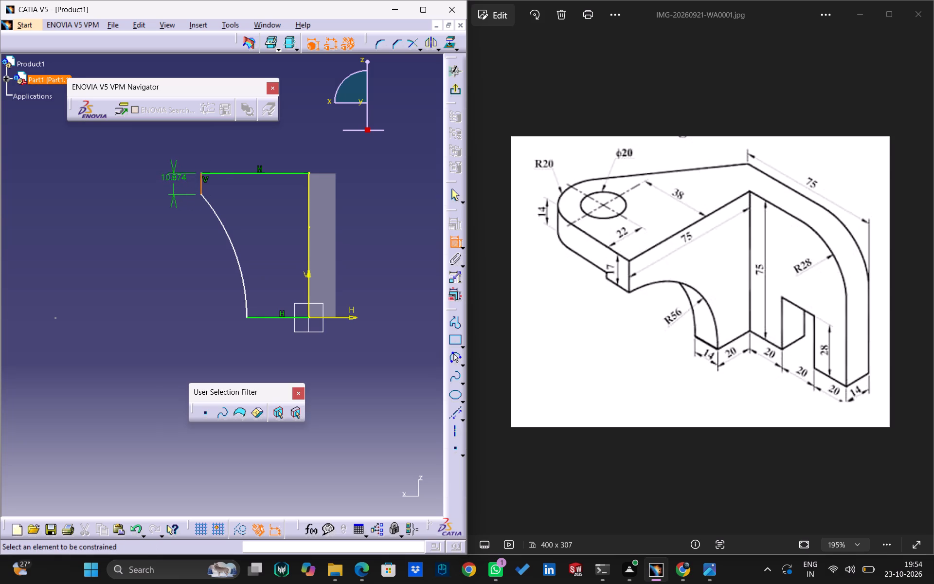
double_click(172, 178)
type("17")
key("Return")
left_click(180, 260)
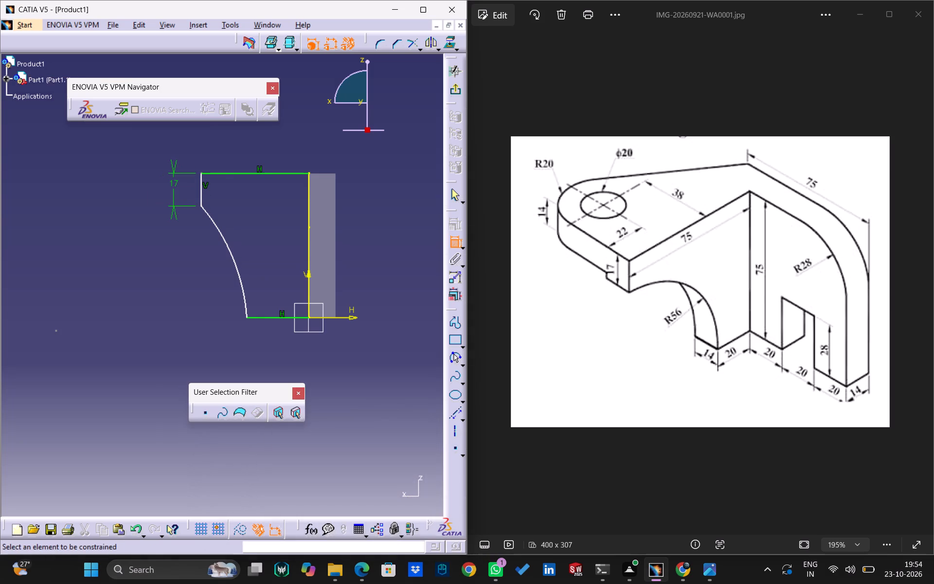
Dimension the concave arc and set its radius to 56 mm.
left_click(234, 252)
left_click(212, 273)
double_click(212, 271)
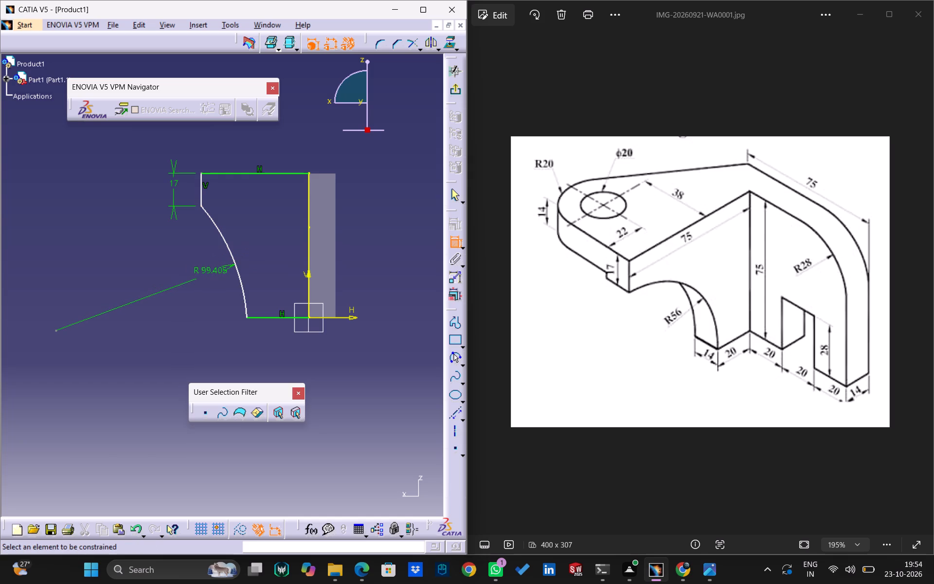
double_click(212, 271)
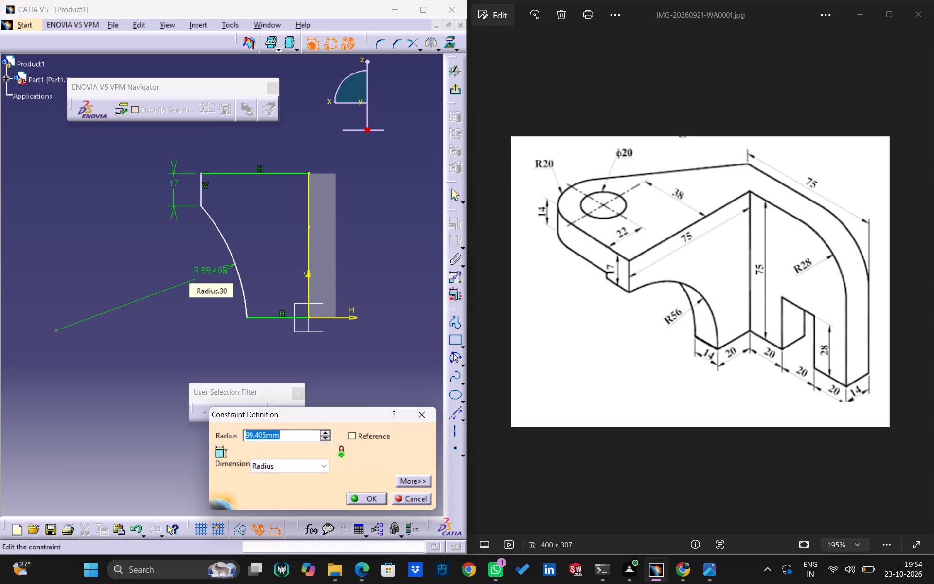
type("56")
key("Return")
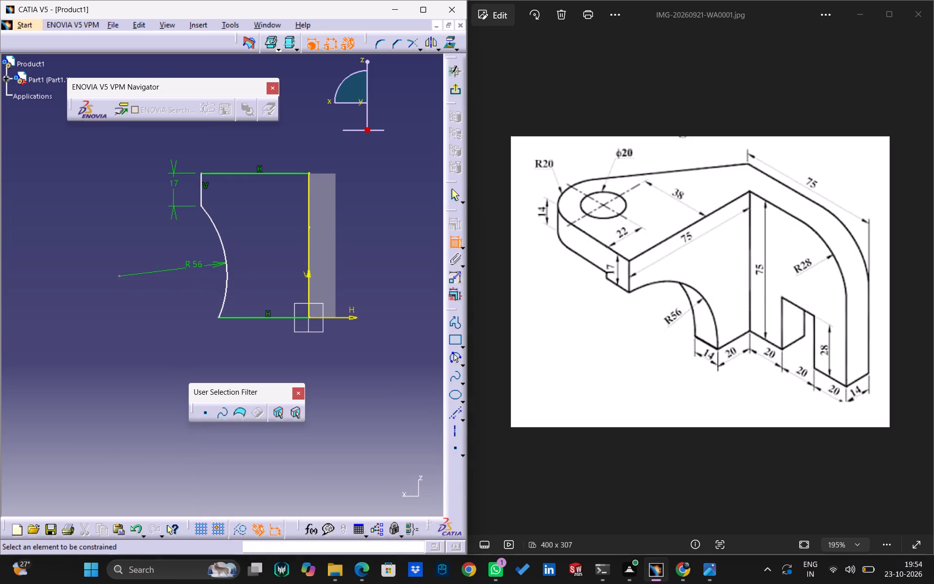
left_click(270, 331)
Dimension the horizontal base line and set its length to 20 mm.
left_click(251, 316)
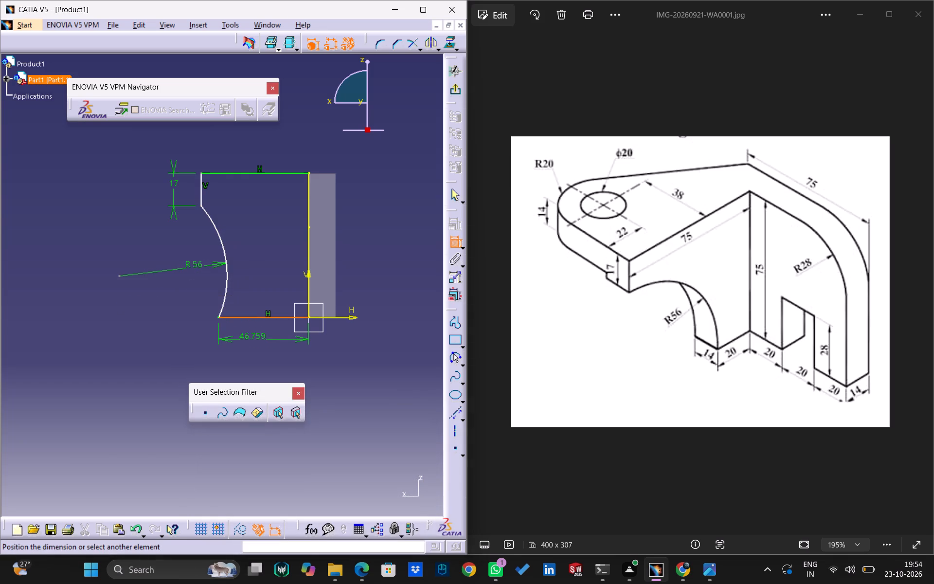
left_click(252, 341)
double_click(253, 338)
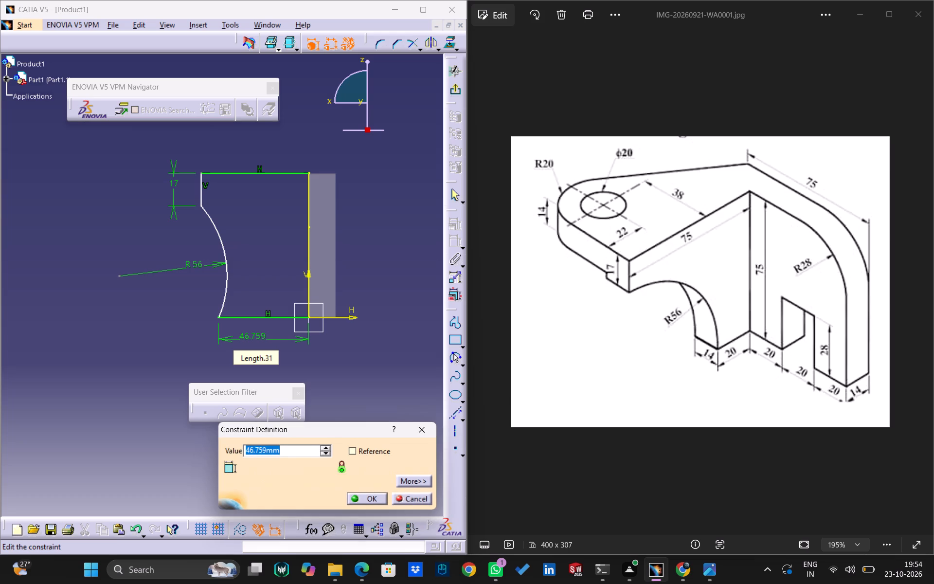
type("20")
key("Return")
left_click(237, 315)
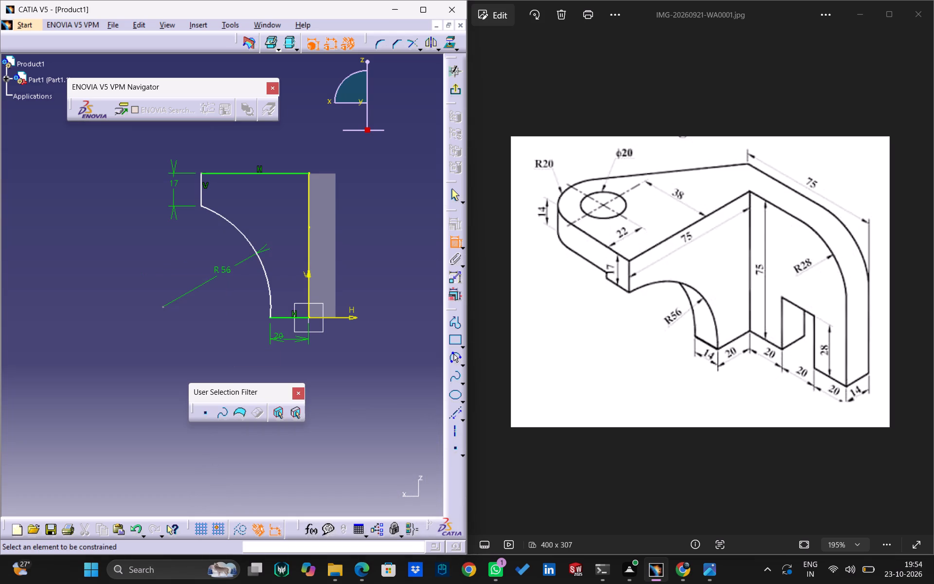
Dimension the horizontal top line and set its length to 75 mm.
left_click(233, 172)
left_click(235, 153)
double_click(235, 152)
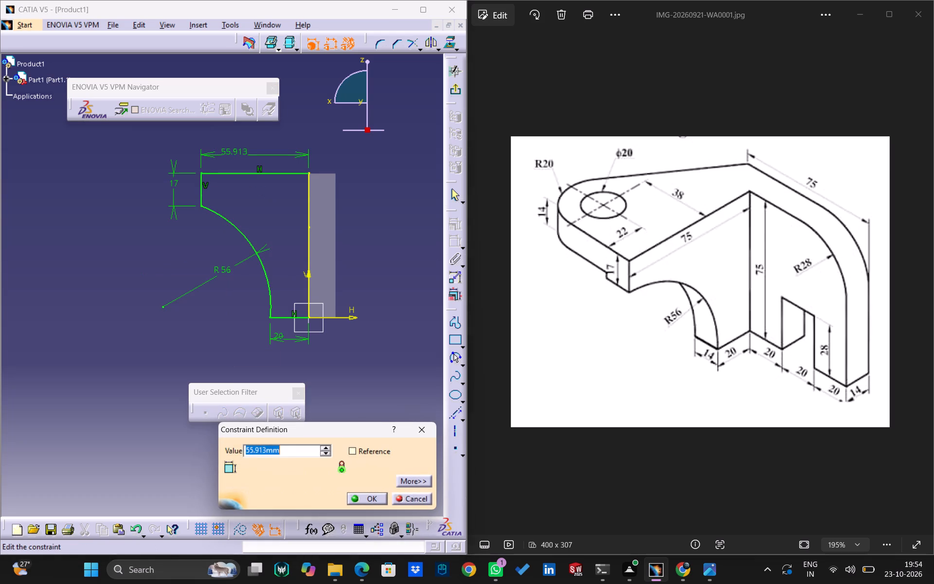
type("75")
key("Return")
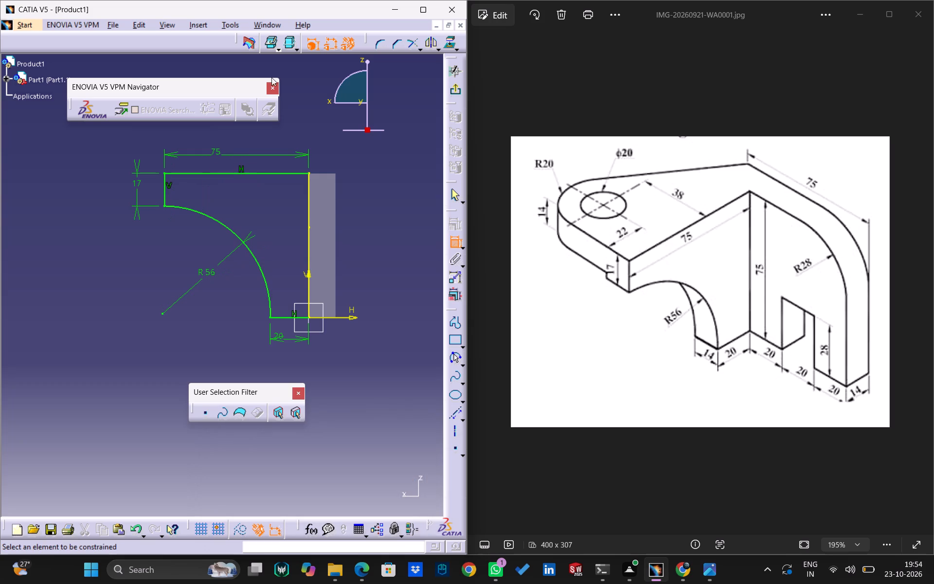
left_click(381, 213)
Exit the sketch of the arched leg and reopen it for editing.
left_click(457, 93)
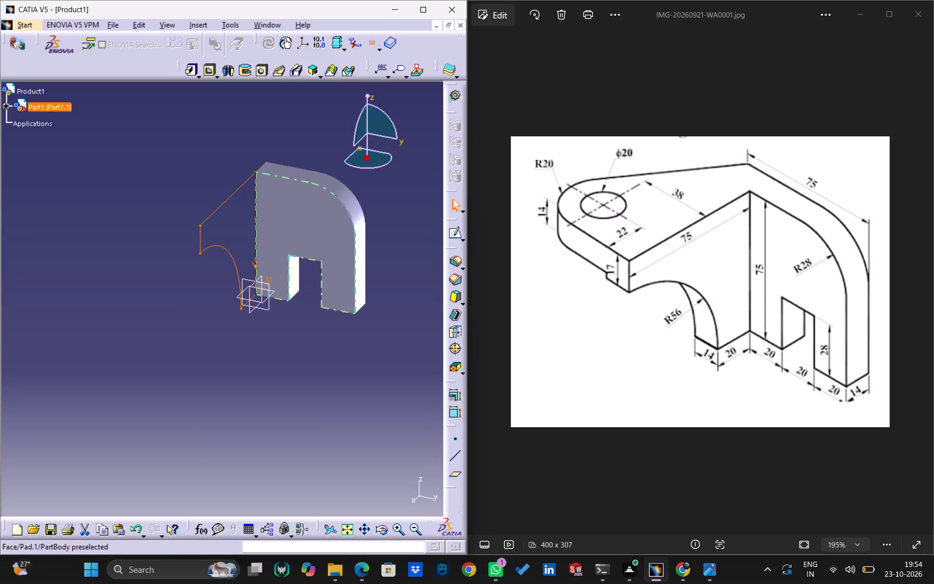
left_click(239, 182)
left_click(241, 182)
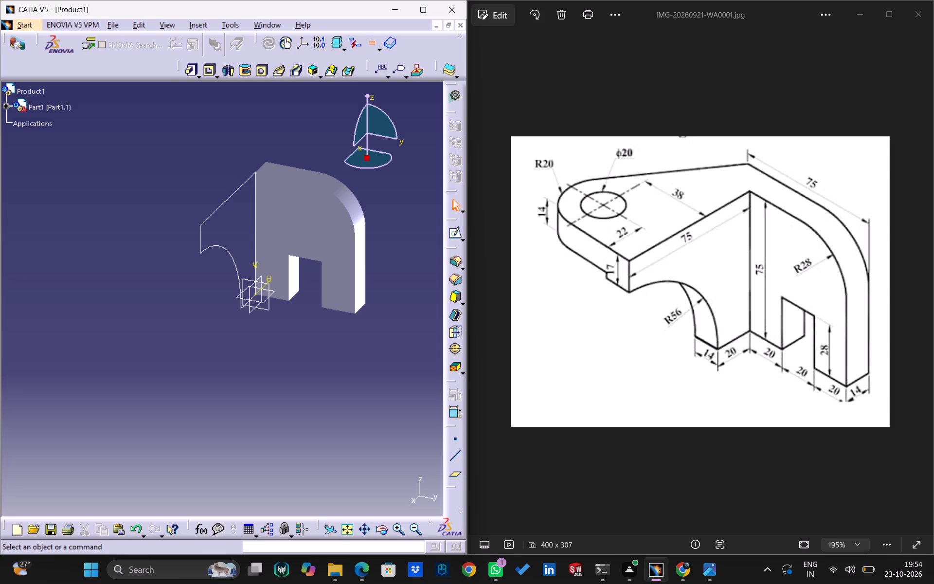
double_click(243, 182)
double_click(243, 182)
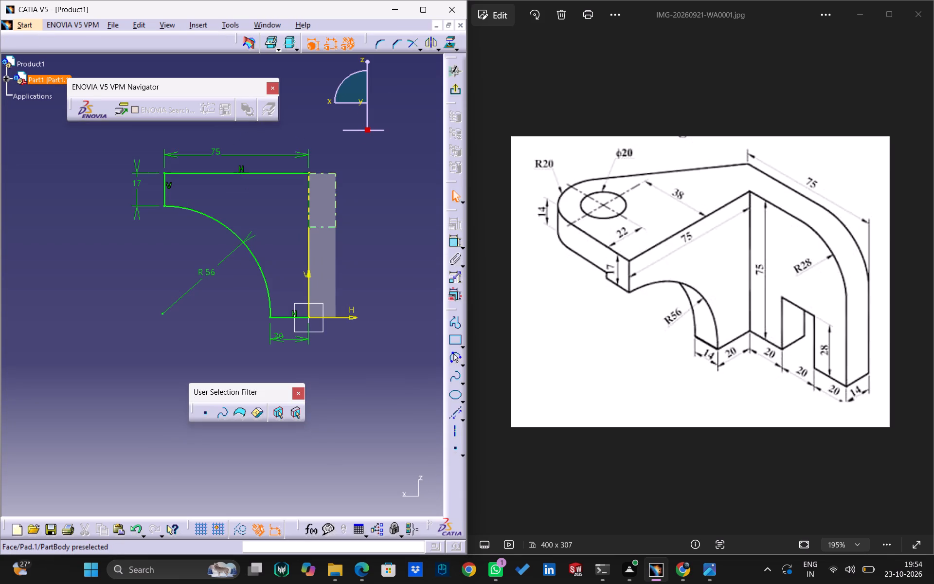
Project the pad's top edge, its two outer vertical edge segments and the base line on the H axis into the sketch.
left_click(334, 173)
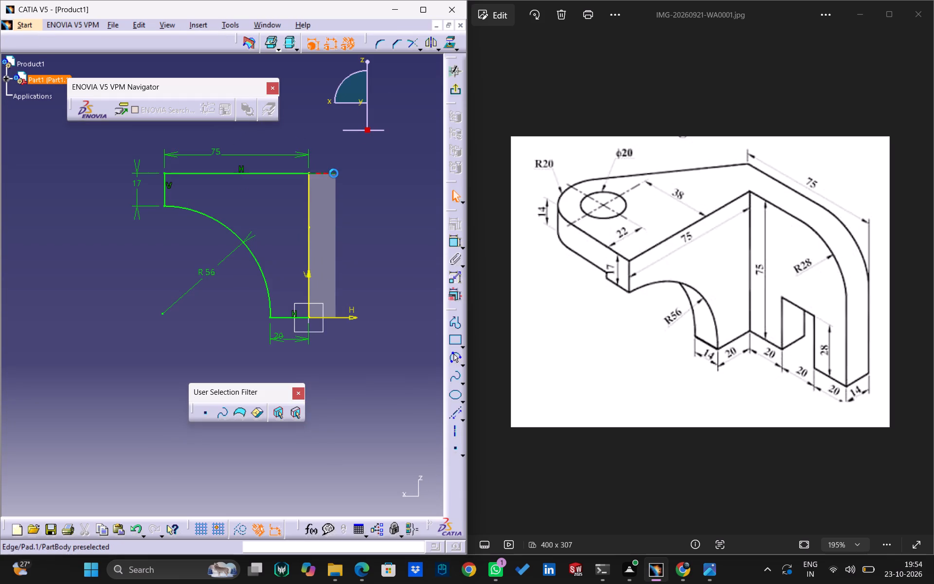
left_click(335, 188, "ctrl")
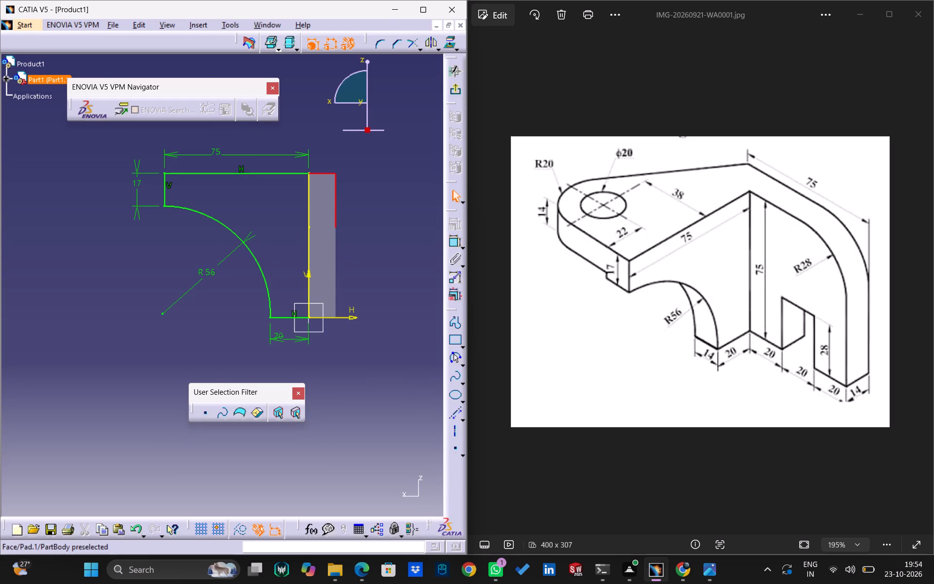
left_click(339, 267, "ctrl")
left_click(328, 317, "ctrl")
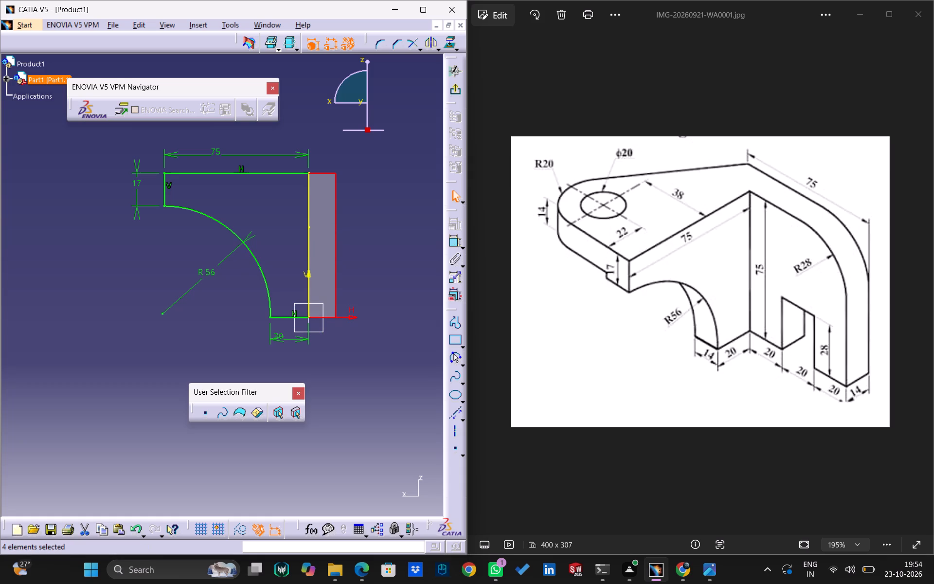
left_click(449, 39)
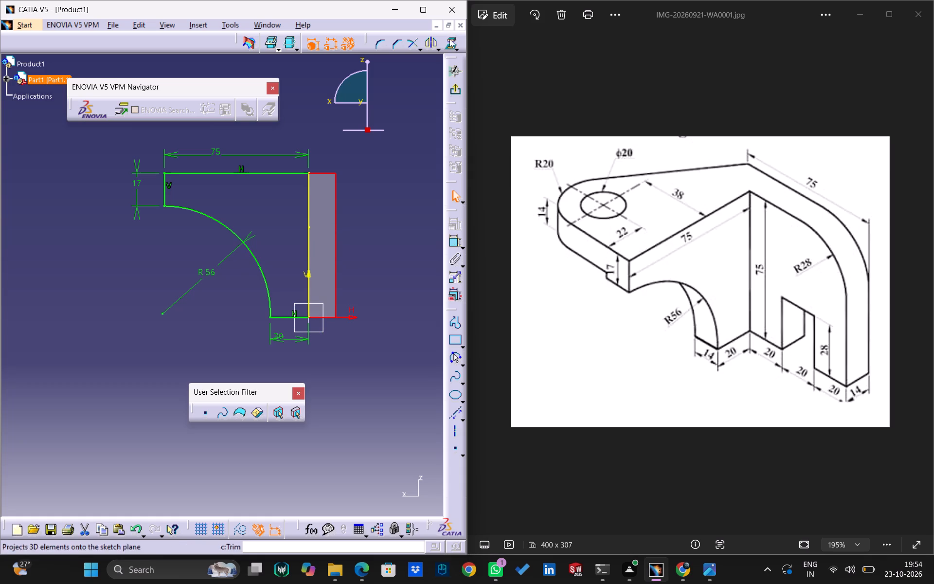
left_click(387, 219)
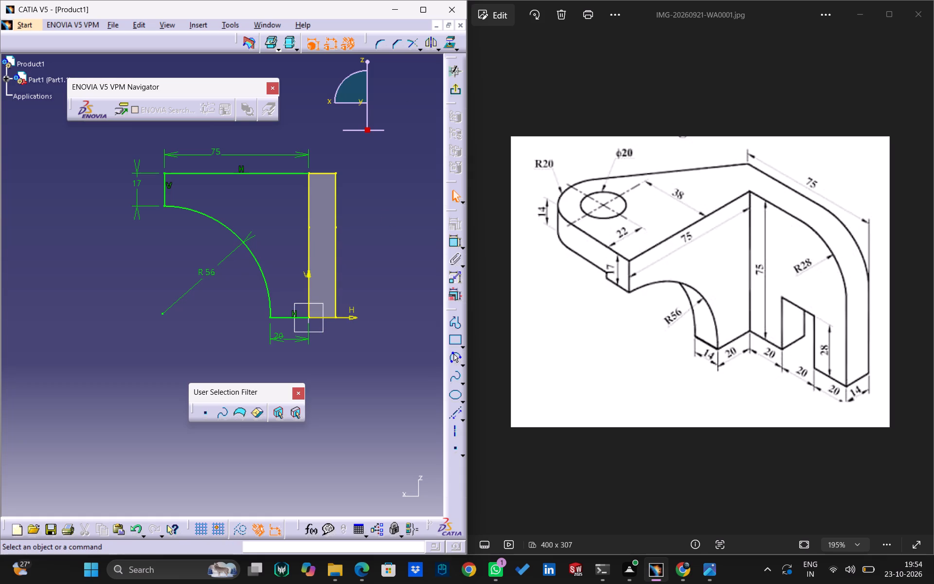
left_click_drag(355, 292, 351, 307)
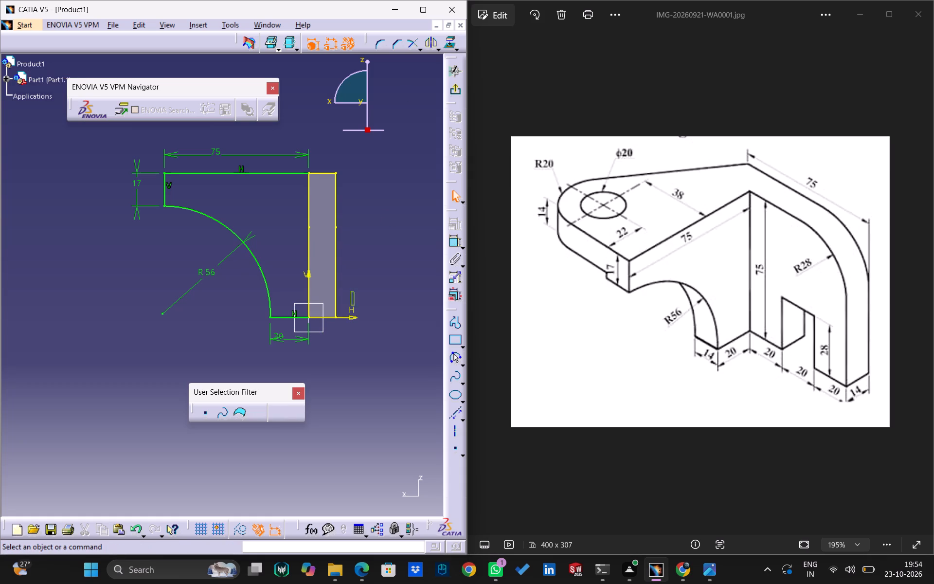
Quick Trim the upper and lower segments of the projected vertical edge along the V axis out of the arched profile.
left_click_drag(351, 307, 343, 334)
left_click_drag(363, 298, 347, 330)
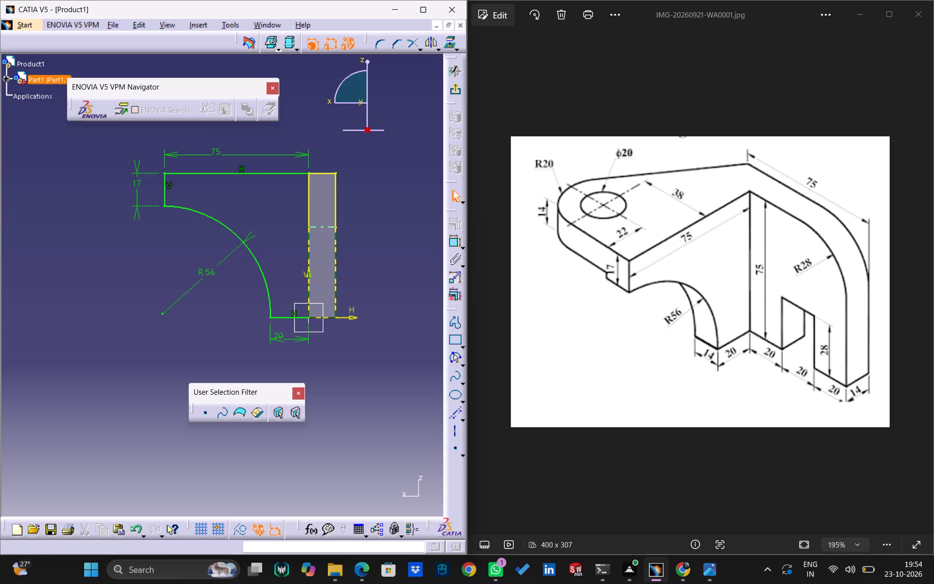
middle_click_drag(335, 267, 300, 298)
right_click_drag(328, 274, 300, 298)
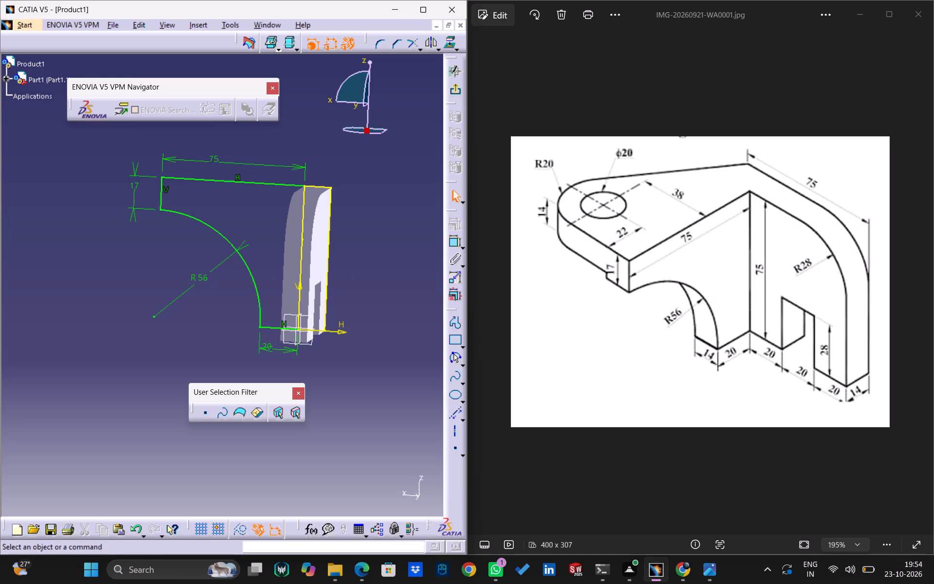
middle_click_drag(350, 237, 357, 227)
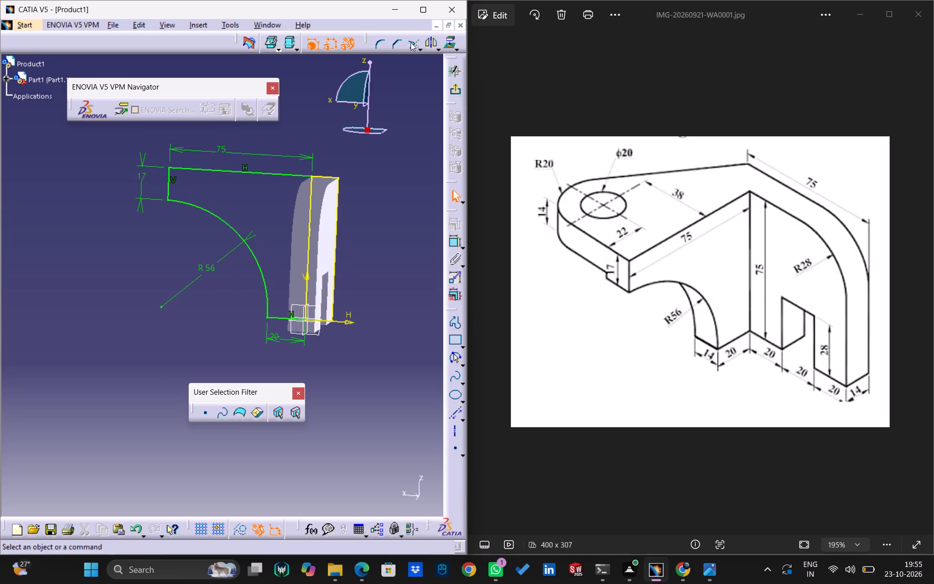
left_click(420, 44)
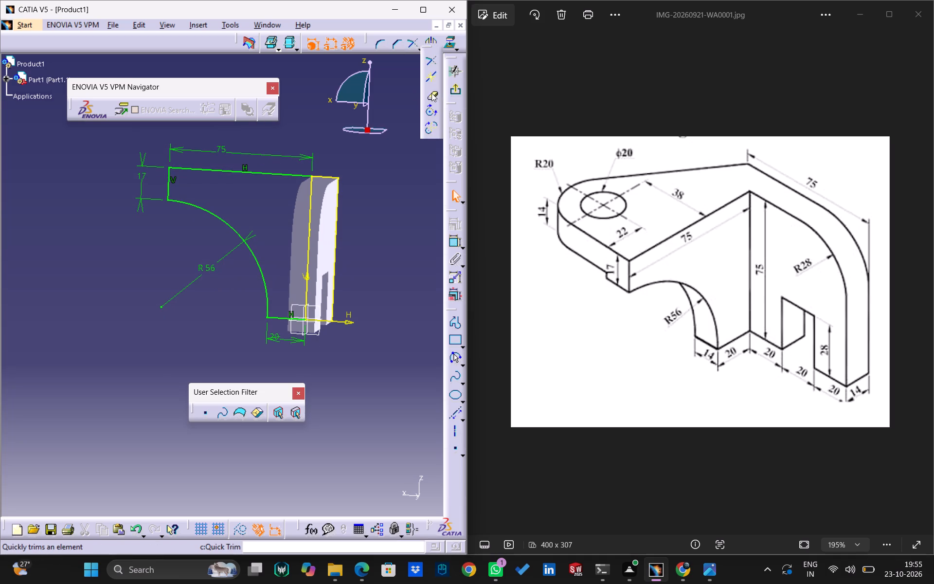
left_click(433, 92)
left_click(311, 196)
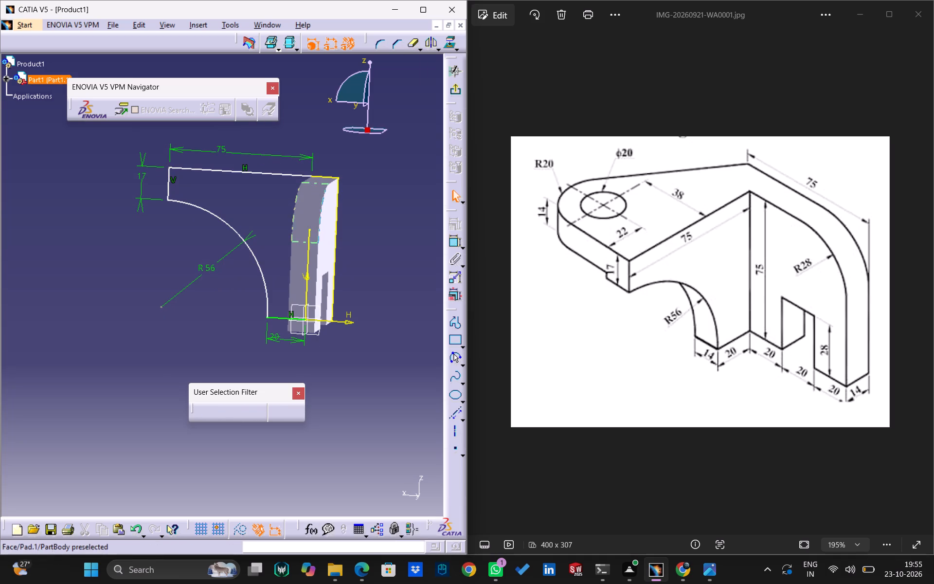
left_click(309, 244)
left_click(412, 40)
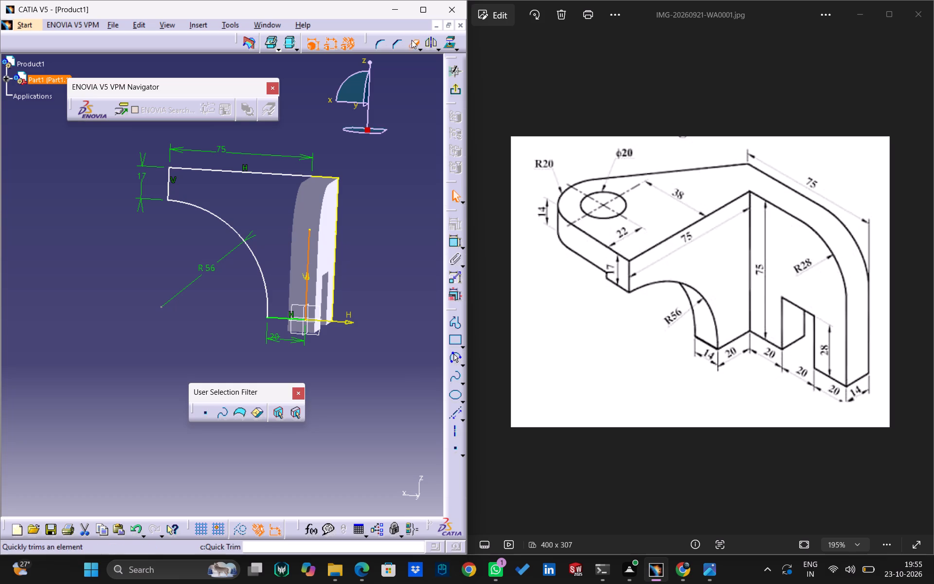
left_click(308, 240)
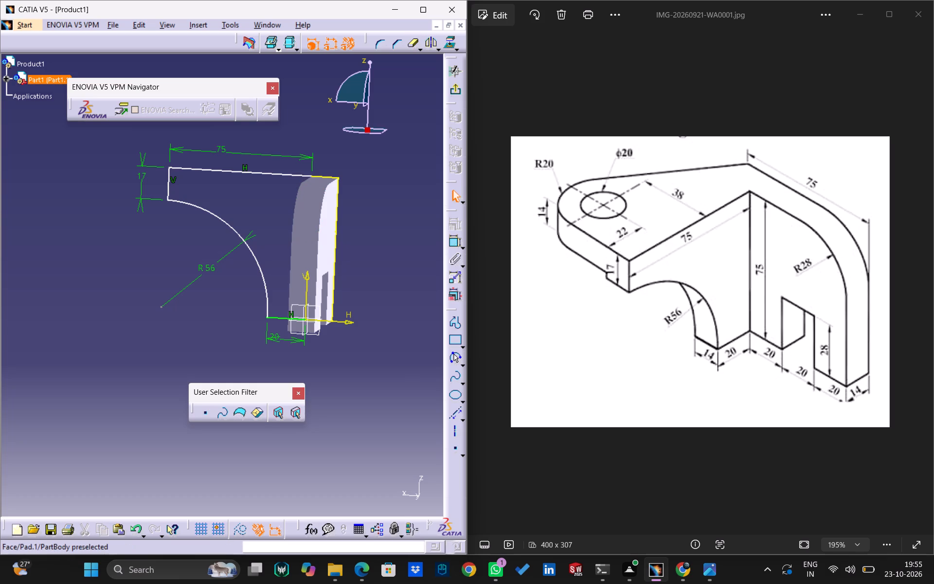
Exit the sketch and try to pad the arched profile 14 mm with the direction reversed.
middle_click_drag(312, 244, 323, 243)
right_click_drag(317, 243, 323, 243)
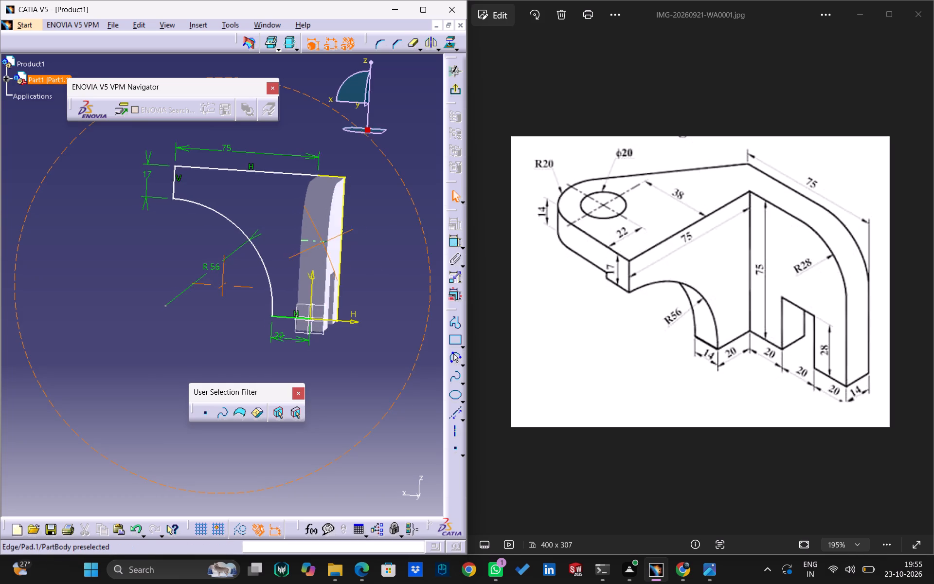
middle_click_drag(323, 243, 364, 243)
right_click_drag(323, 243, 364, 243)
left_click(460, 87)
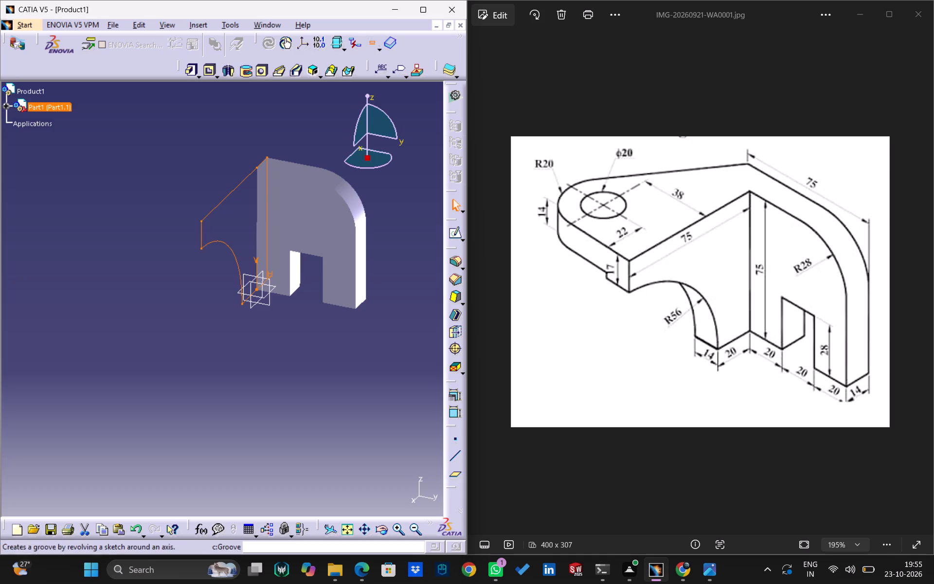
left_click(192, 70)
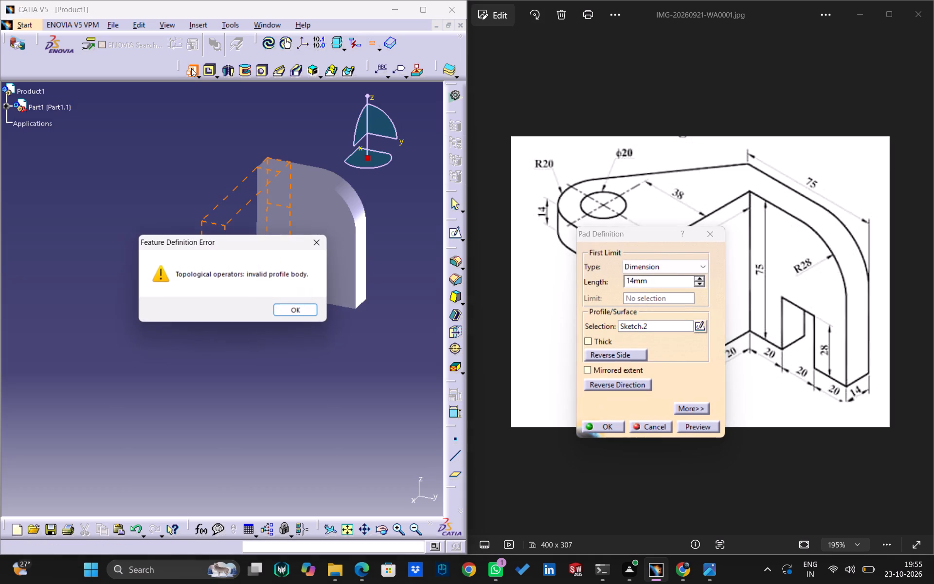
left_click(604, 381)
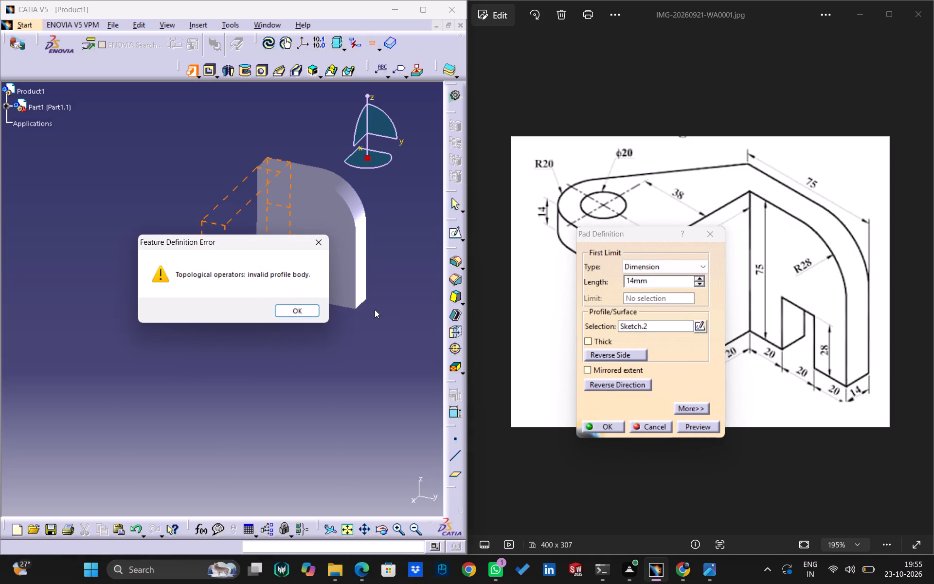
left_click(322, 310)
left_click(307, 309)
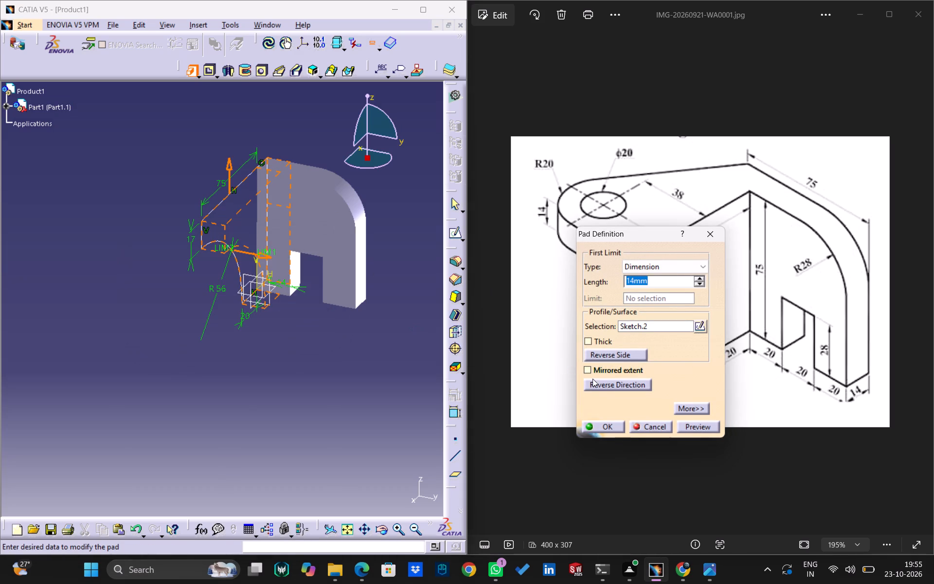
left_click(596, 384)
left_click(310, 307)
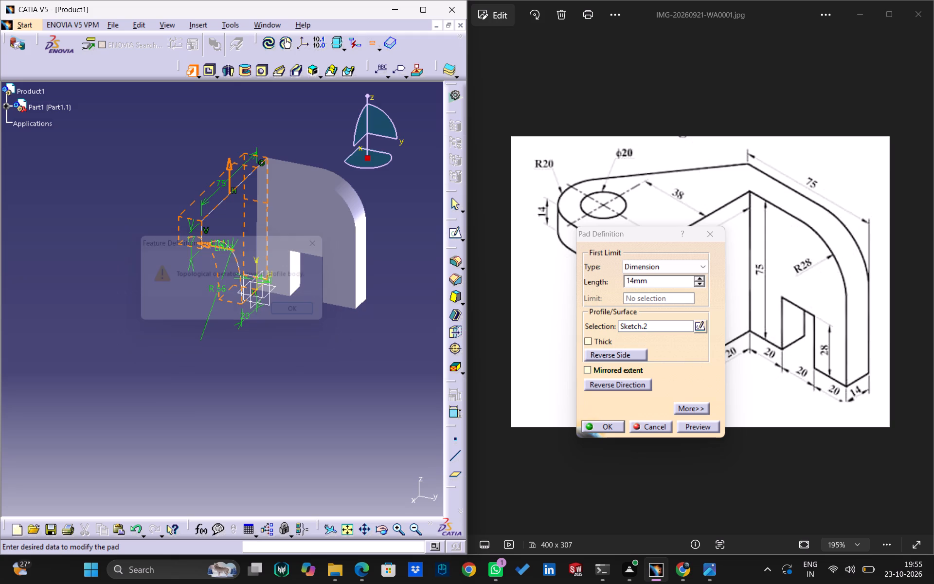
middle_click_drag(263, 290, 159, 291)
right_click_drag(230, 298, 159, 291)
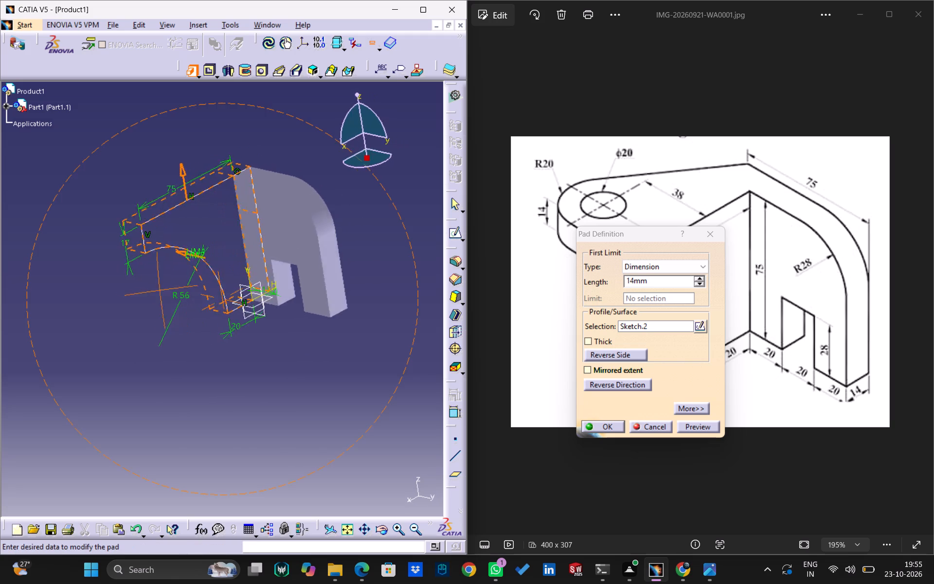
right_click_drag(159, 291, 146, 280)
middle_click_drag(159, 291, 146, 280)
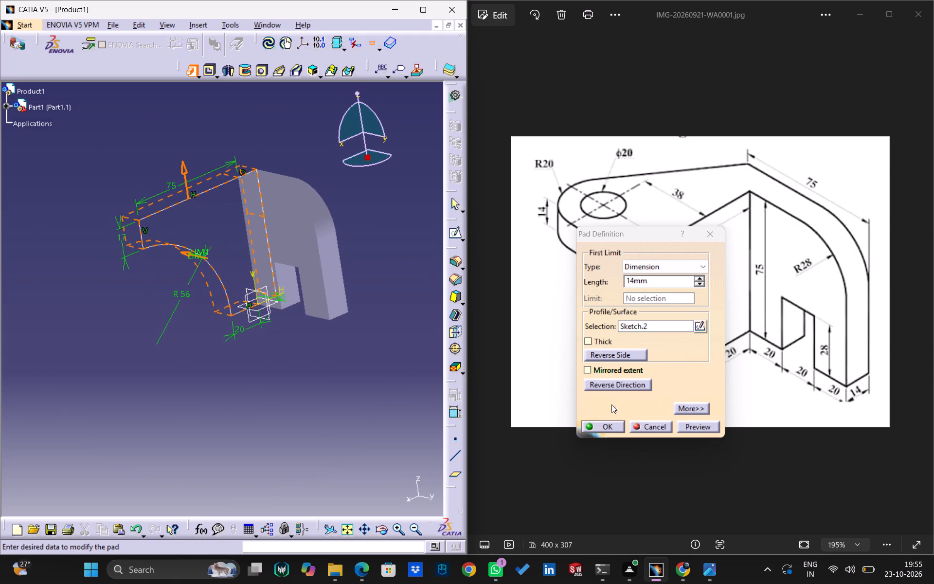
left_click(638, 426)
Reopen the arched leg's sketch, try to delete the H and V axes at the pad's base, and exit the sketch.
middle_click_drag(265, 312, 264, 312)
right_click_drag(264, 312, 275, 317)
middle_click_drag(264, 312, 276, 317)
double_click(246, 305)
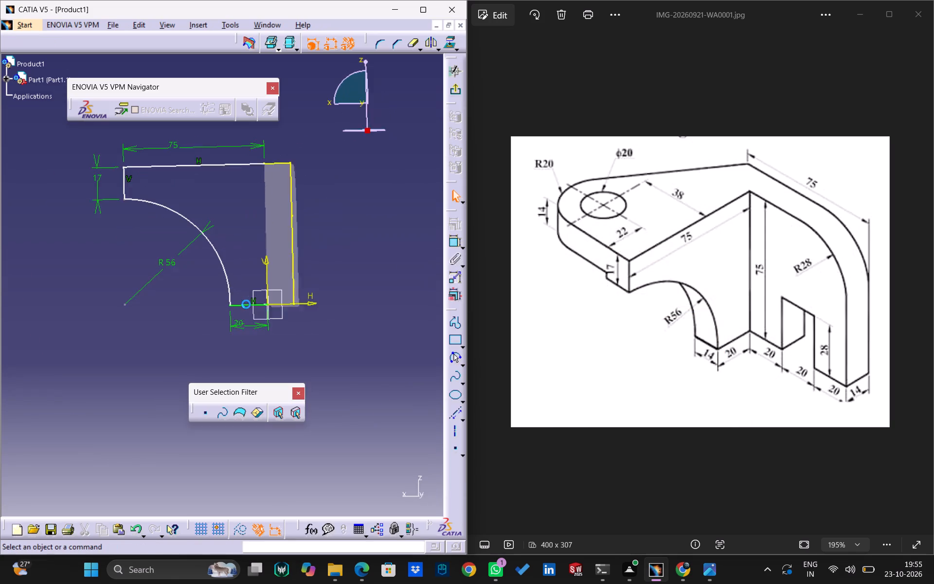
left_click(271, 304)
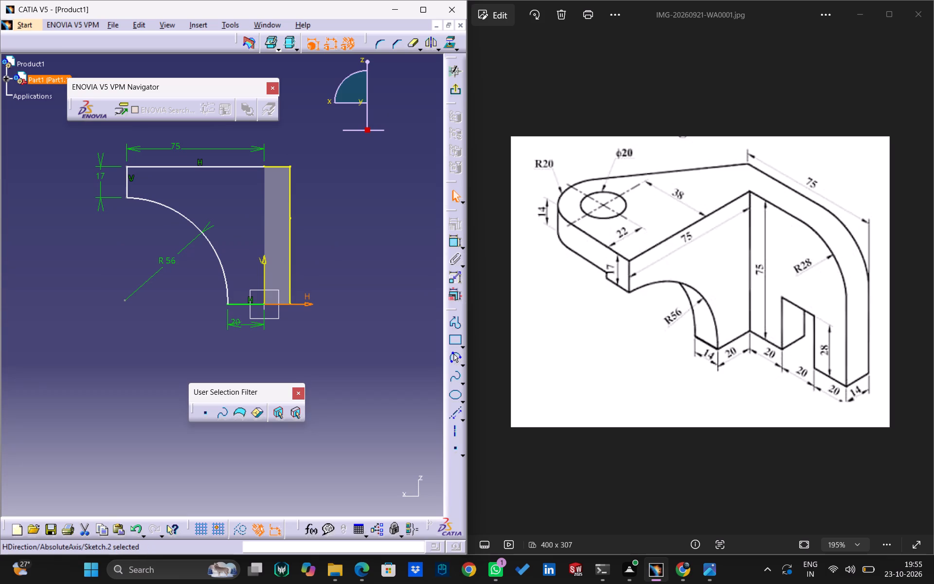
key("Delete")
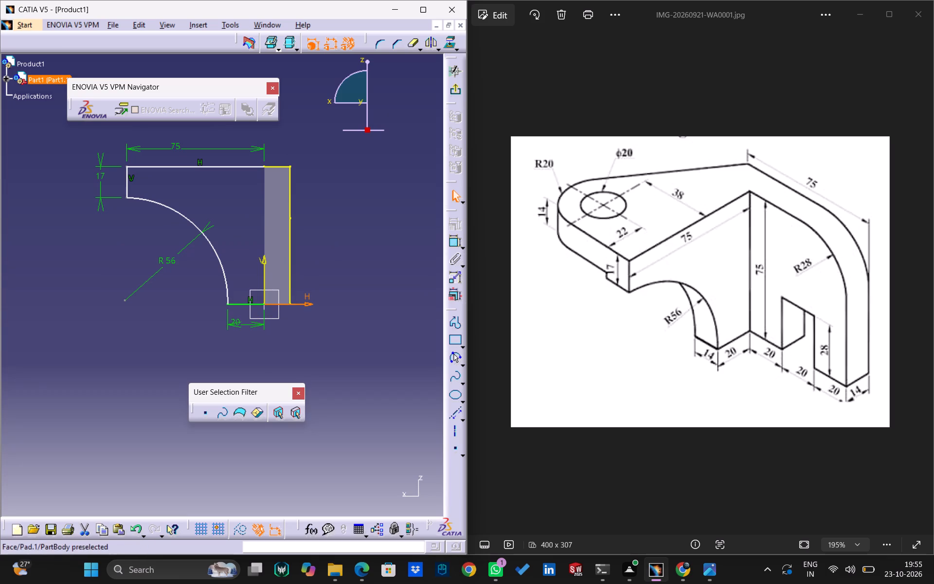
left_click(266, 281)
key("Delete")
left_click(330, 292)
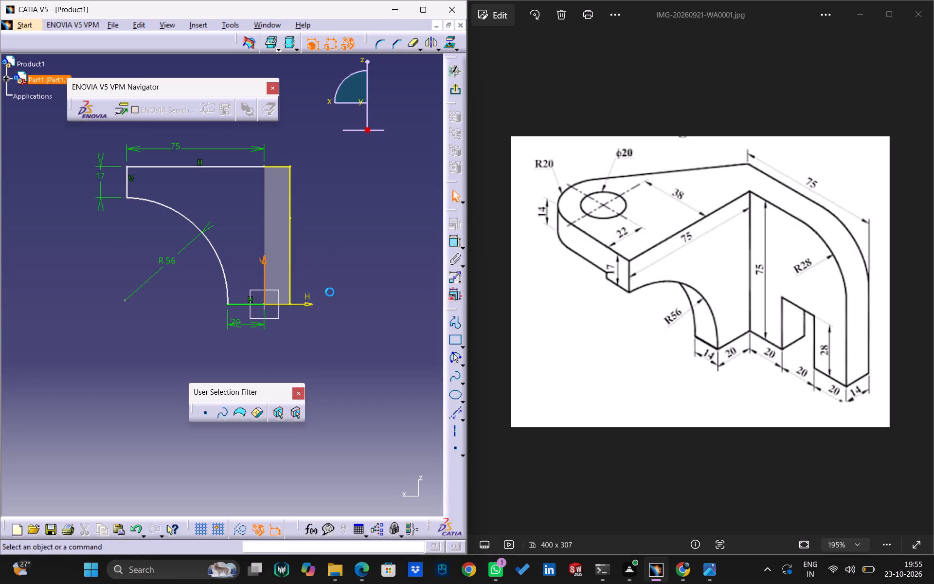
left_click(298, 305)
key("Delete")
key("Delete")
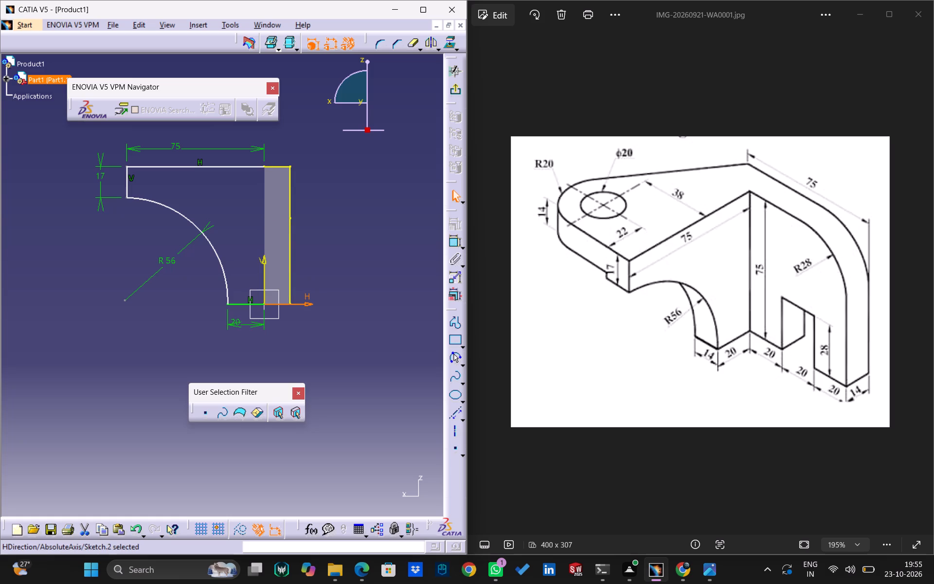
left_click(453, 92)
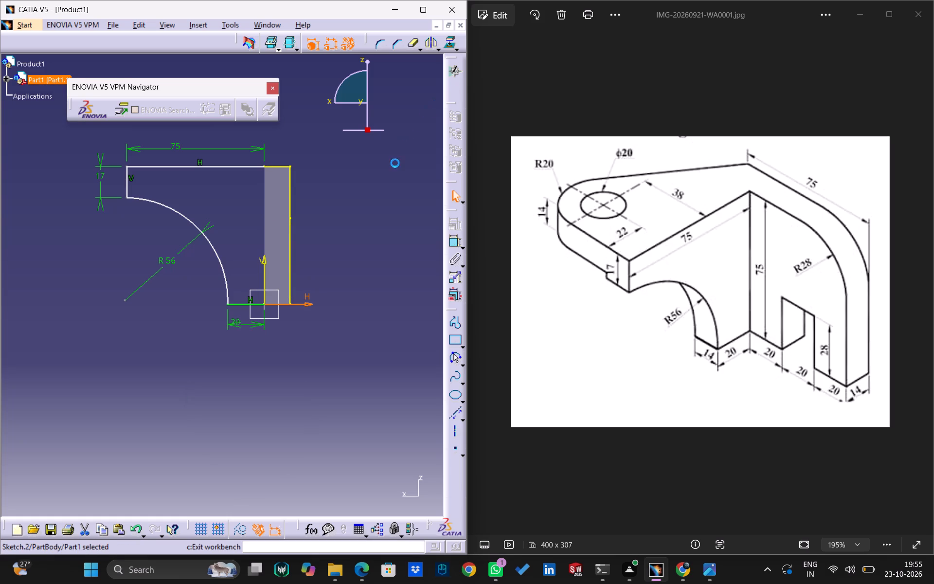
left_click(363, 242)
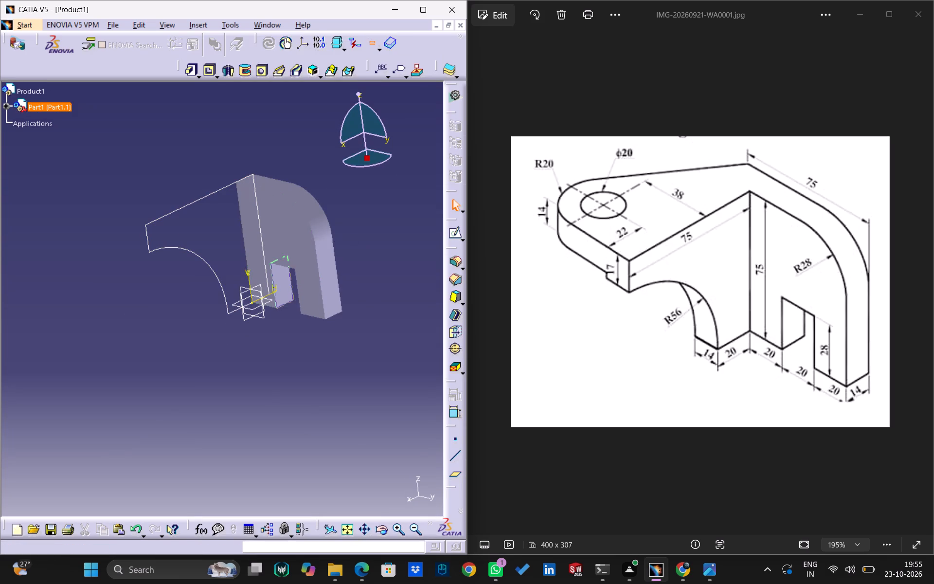
Reopen the arched leg's sketch and project the pad's bottom edge into it to close the profile's base, then exit.
middle_click_drag(282, 283, 423, 314)
right_click_drag(284, 282, 423, 313)
middle_click_drag(245, 305, 253, 379)
right_click_drag(245, 305, 253, 379)
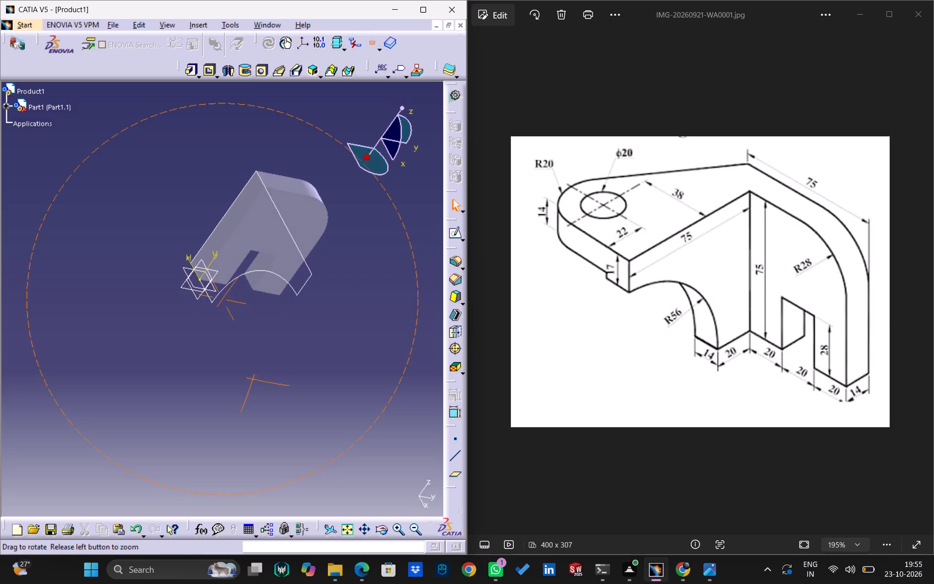
right_click_drag(253, 379, 252, 380)
middle_click_drag(253, 379, 244, 380)
middle_click_drag(219, 310, 198, 225)
right_click(218, 310)
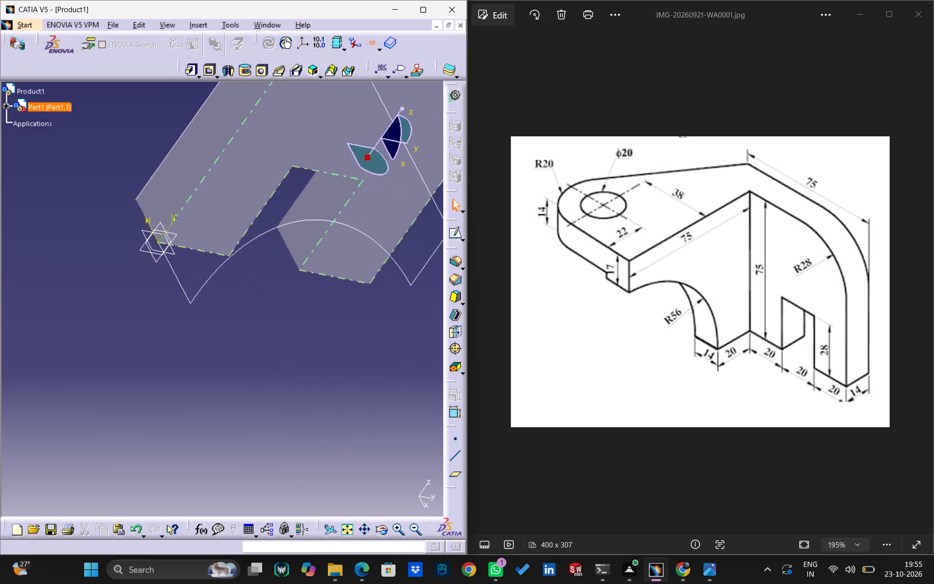
middle_click_drag(201, 224, 285, 200)
left_click(225, 179)
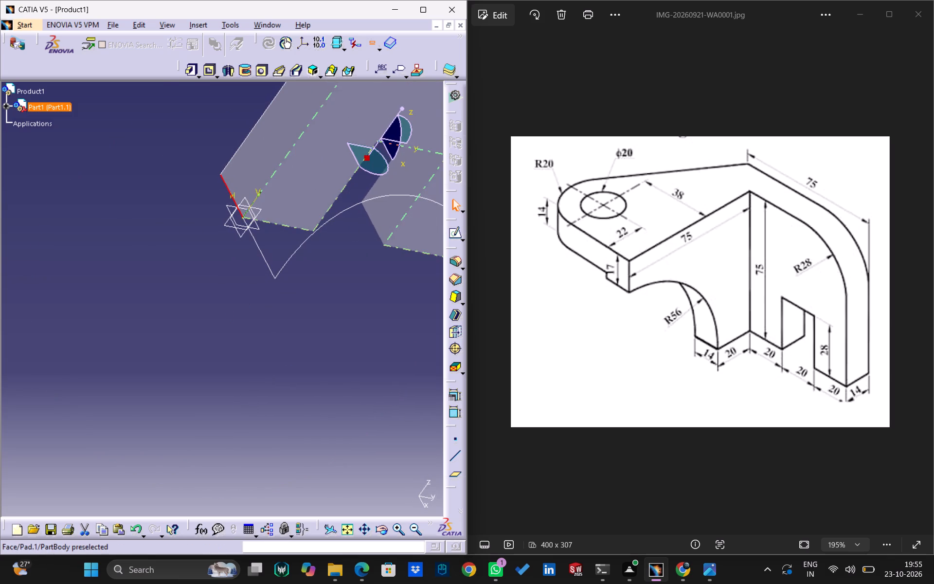
double_click(324, 222)
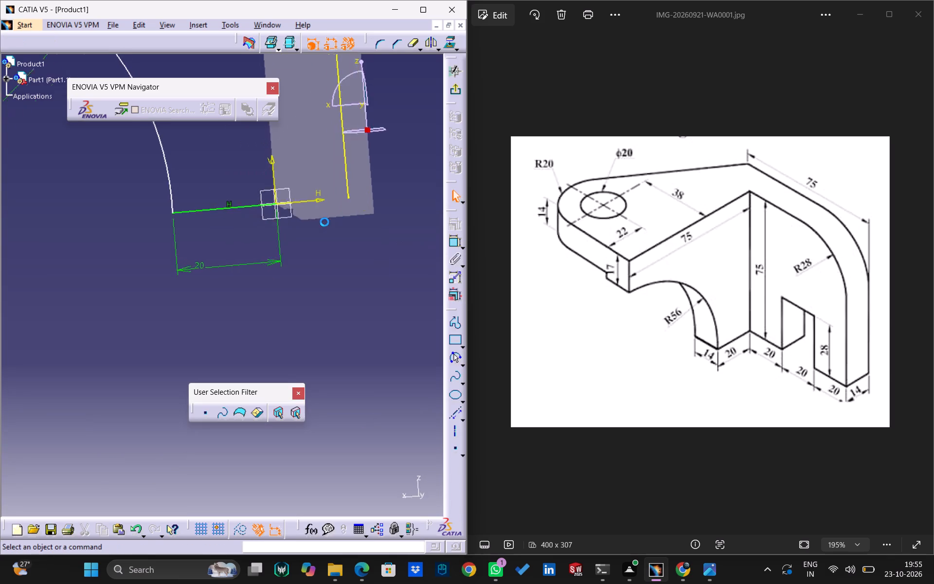
left_click(319, 217)
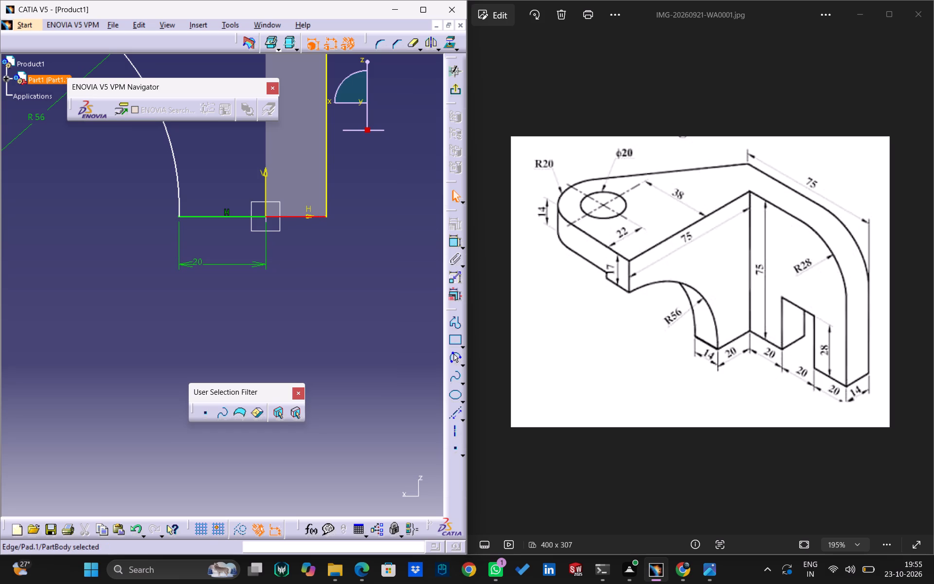
left_click(450, 42)
left_click(452, 88)
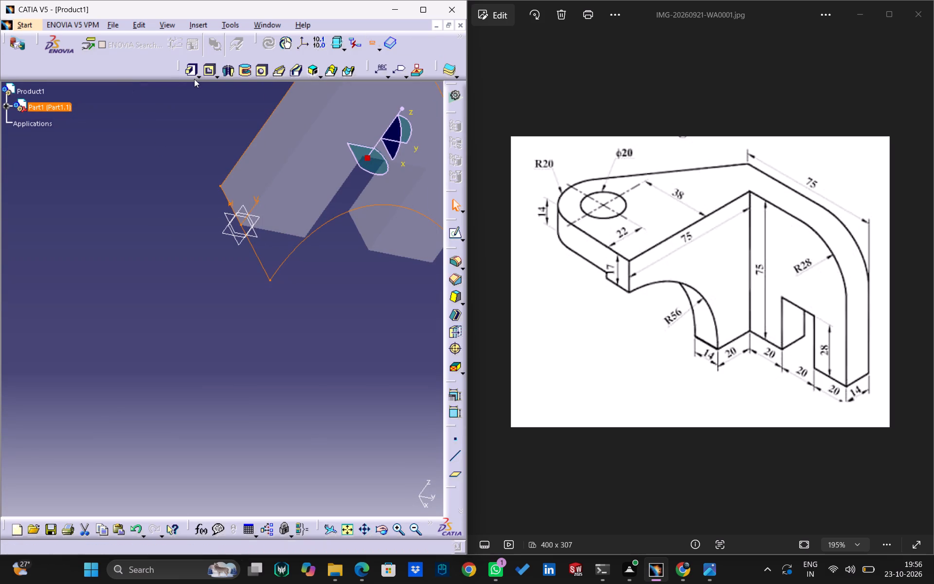
Pad the closed arched profile 14 mm in the reversed direction.
left_click(194, 70)
scroll(275, 212, "up", 10)
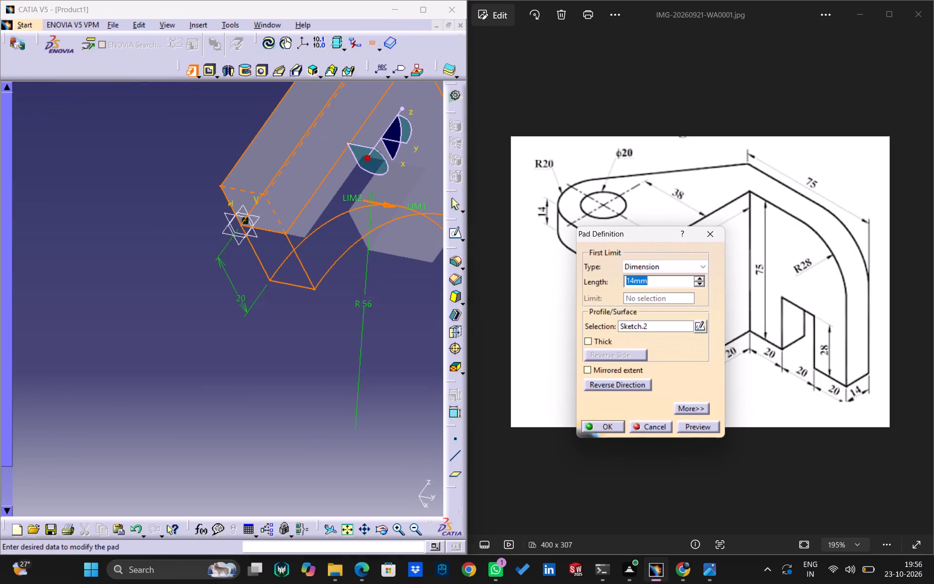
middle_click_drag(317, 244, 336, 308)
right_click(316, 243)
middle_click_drag(331, 272, 144, 218)
right_click_drag(323, 272, 144, 218)
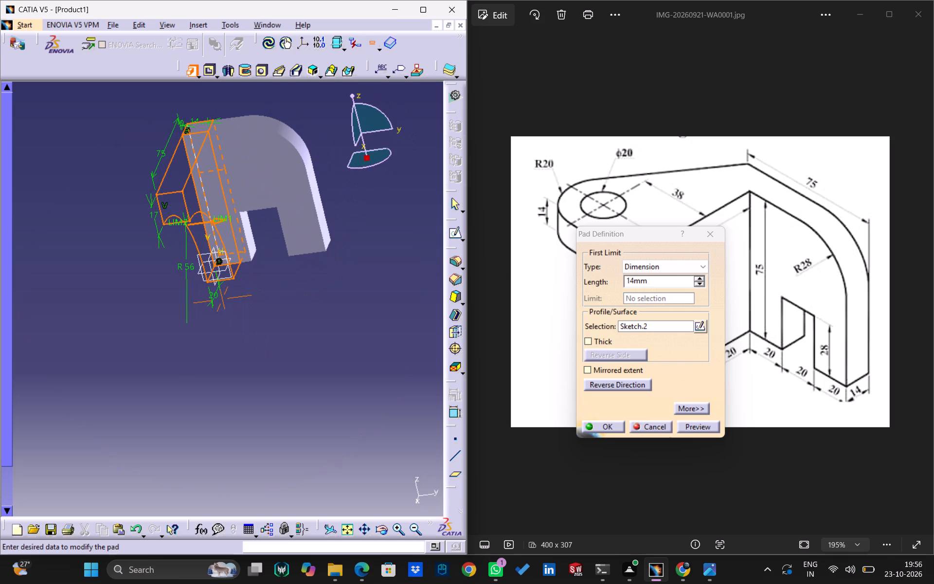
left_click(626, 385)
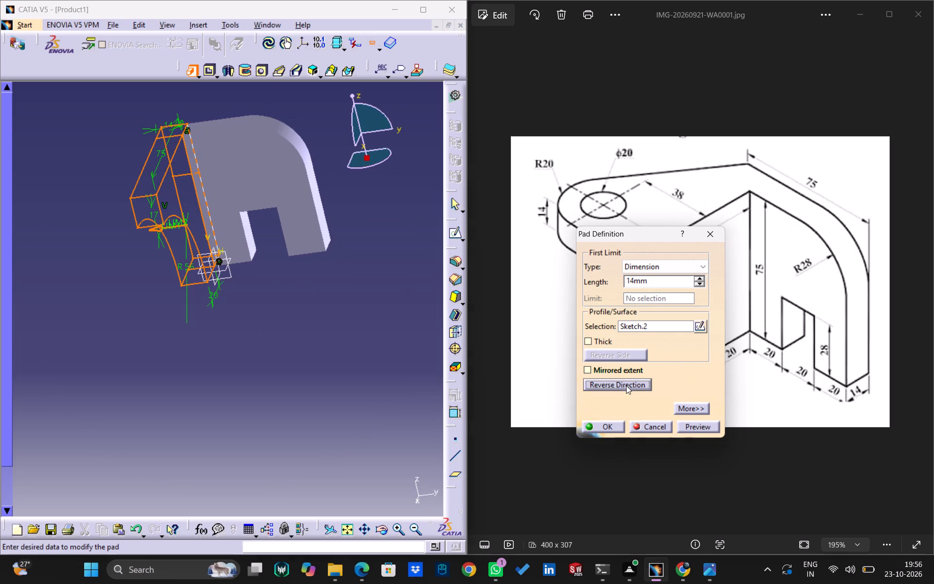
middle_click_drag(273, 198, 227, 191)
right_click_drag(261, 202, 227, 191)
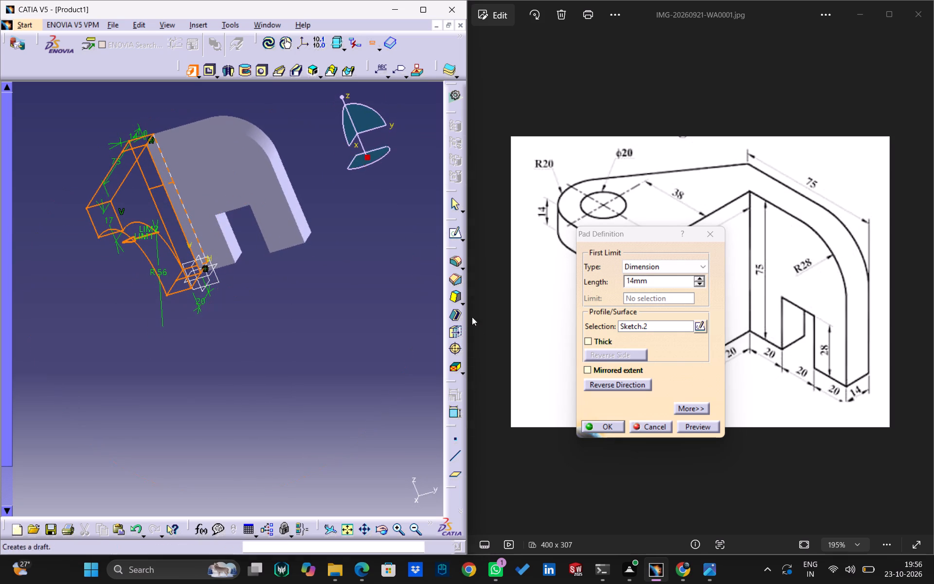
left_click(602, 428)
Open a new sketch on the top face of the arched leg.
middle_click_drag(315, 222, 311, 232)
right_click_drag(311, 222, 311, 232)
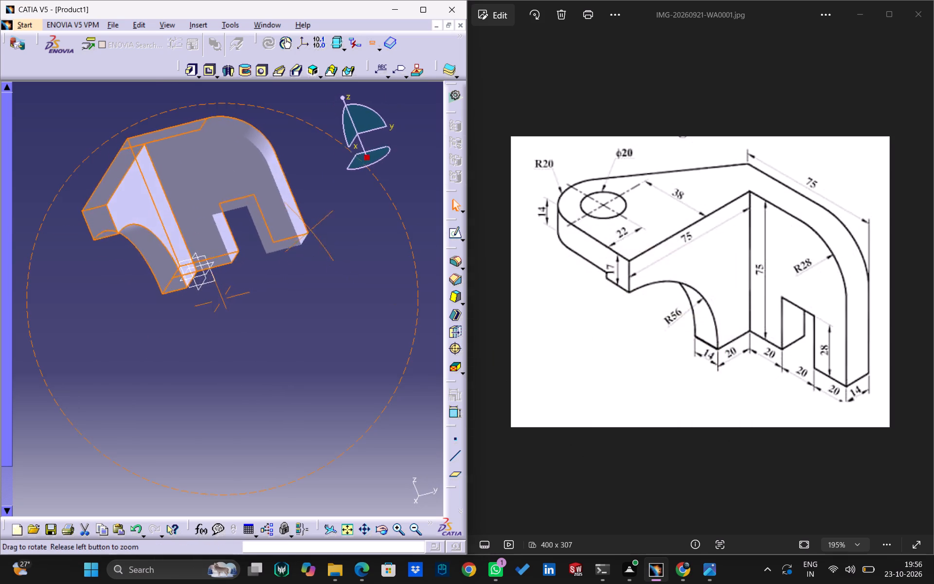
right_click_drag(311, 232, 348, 247)
middle_click_drag(311, 232, 348, 247)
left_click(279, 323)
scroll(279, 323, "up", 1)
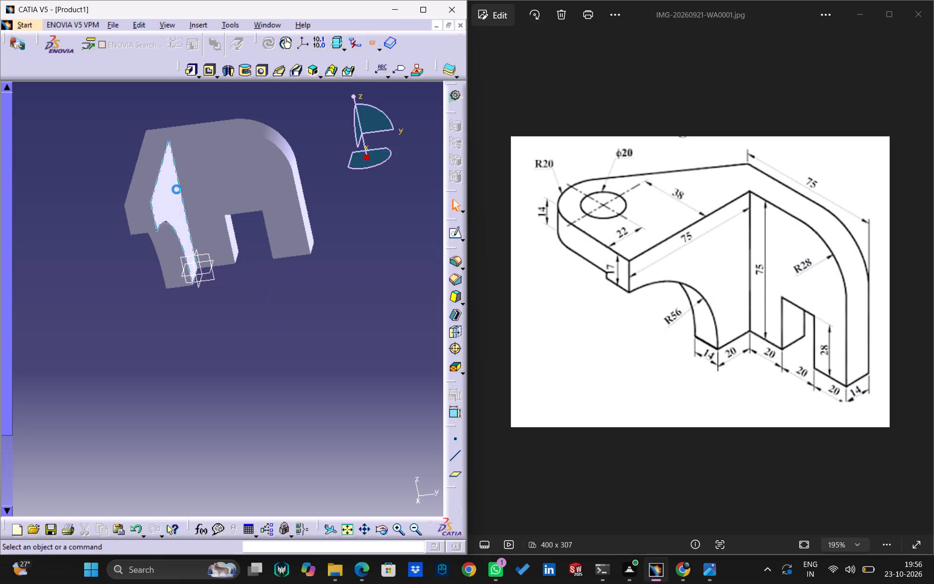
left_click(150, 155)
left_click(450, 234)
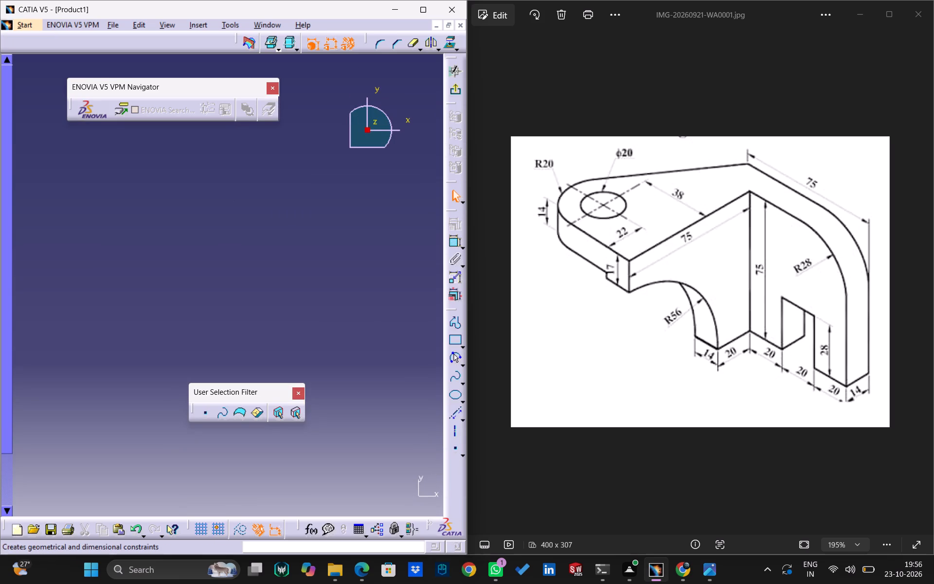
middle_click_drag(250, 317, 246, 317)
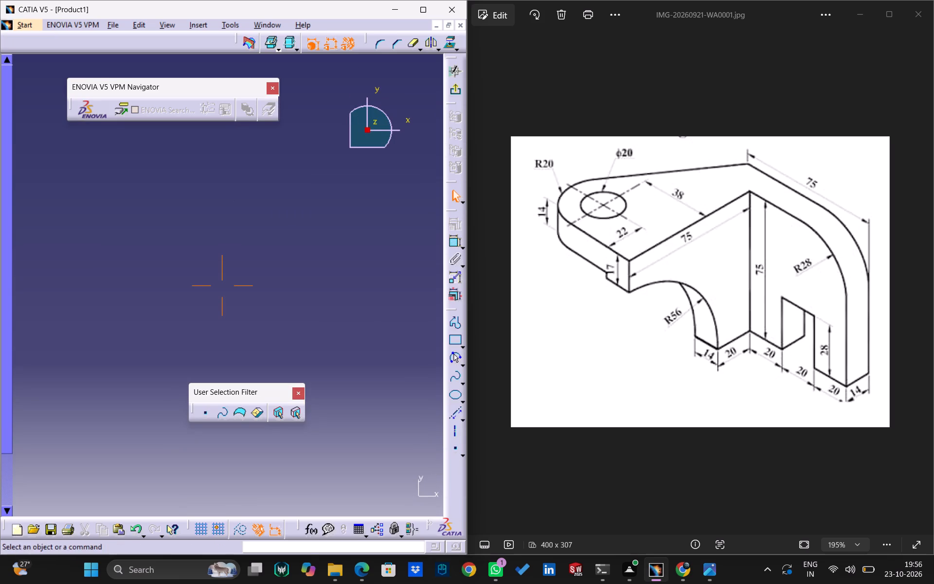
middle_click_drag(246, 317, 286, 425)
right_click(245, 318)
middle_click_drag(213, 337, 371, 300)
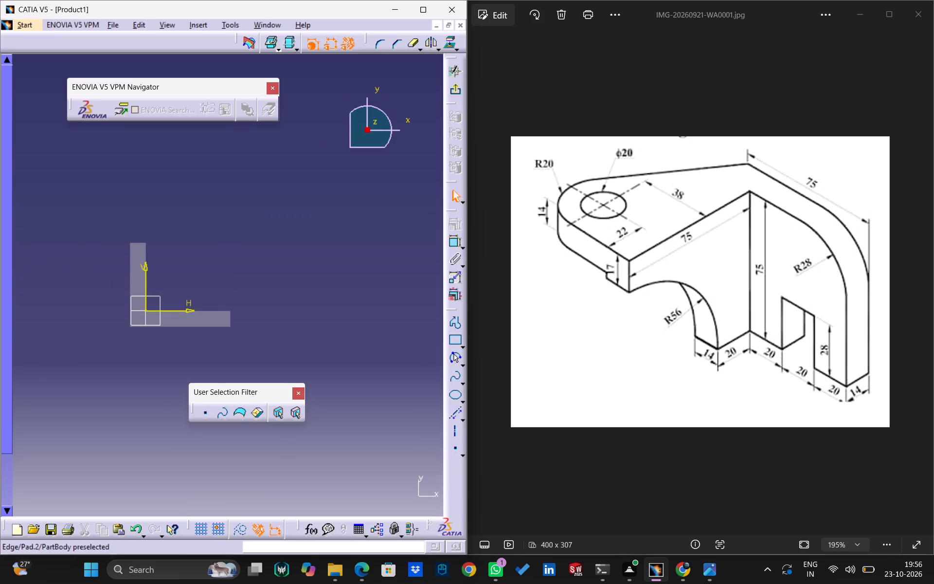
middle_click_drag(277, 339, 303, 301)
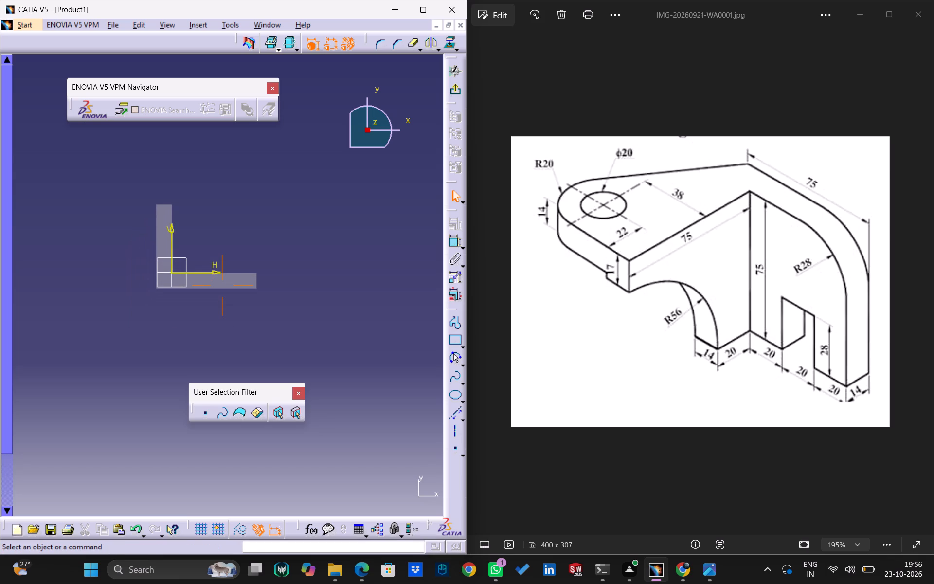
middle_click_drag(303, 301, 305, 241)
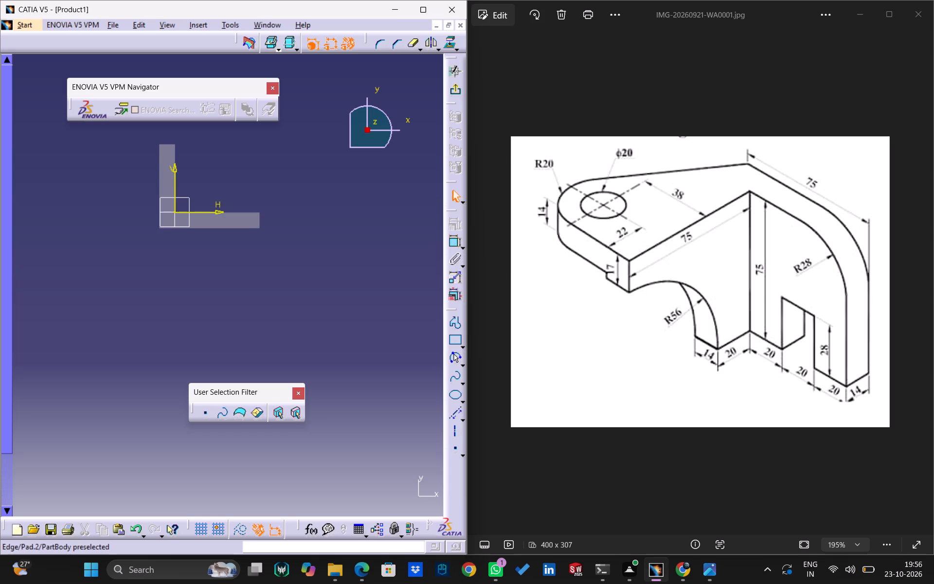
Project the short free-end edge of the arched leg's top face into the sketch.
left_click(258, 222)
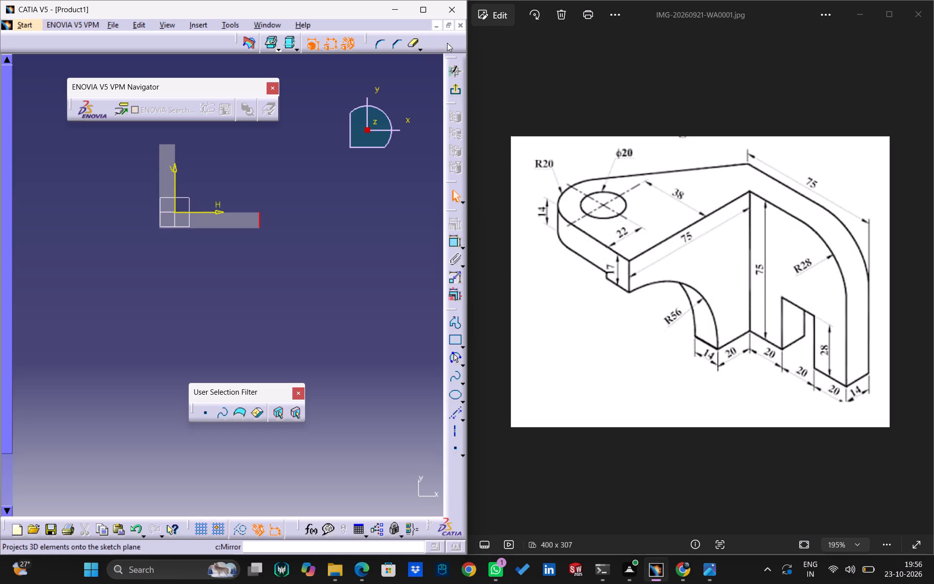
left_click(447, 41)
left_click(317, 238)
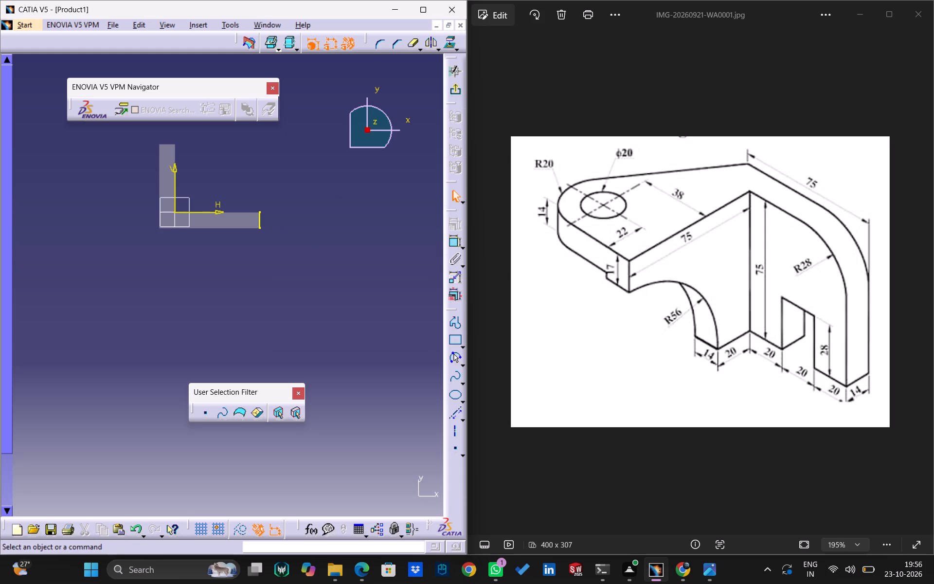
Draw a circle about 37 mm in diameter beside the arched leg's inner side, near its free end.
left_click(462, 363)
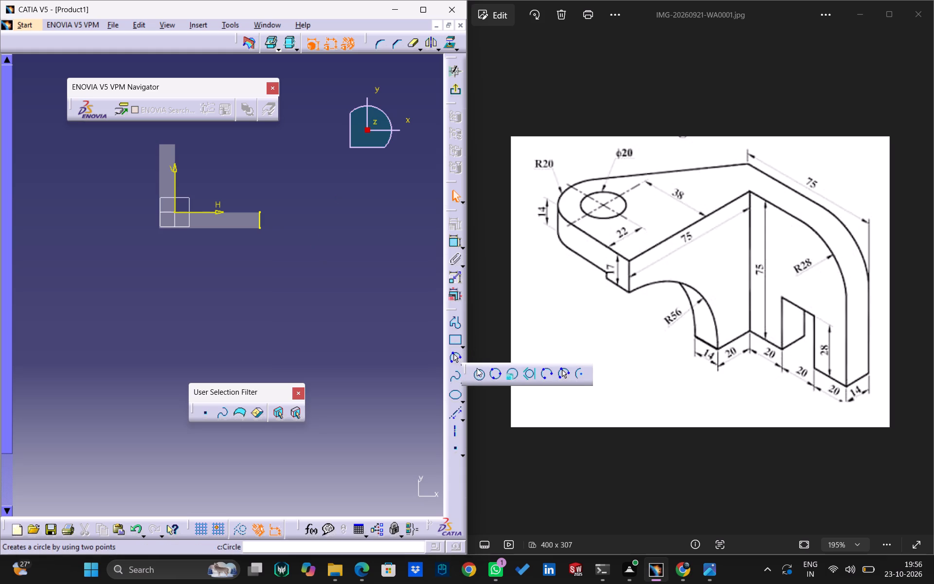
left_click(480, 371)
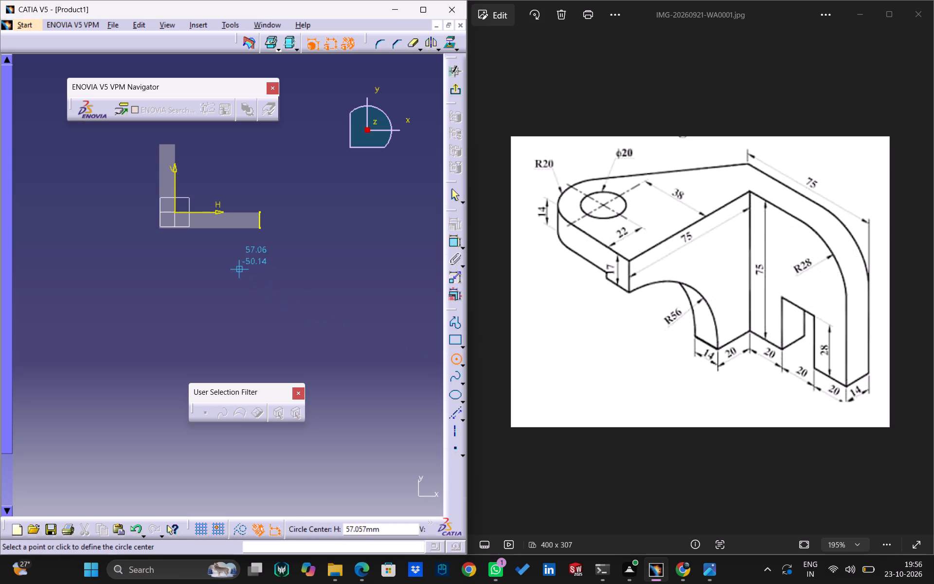
left_click(240, 272)
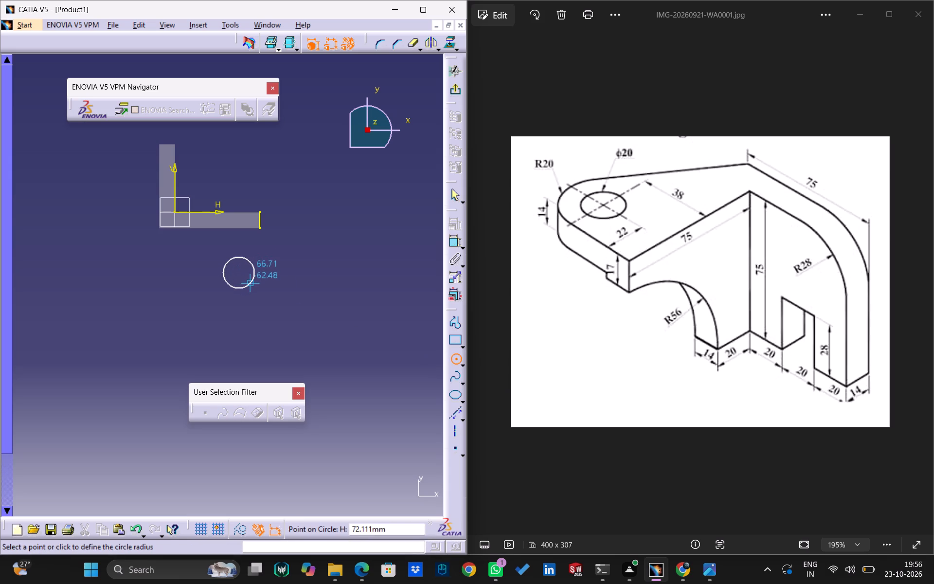
left_click(254, 279)
key("Escape")
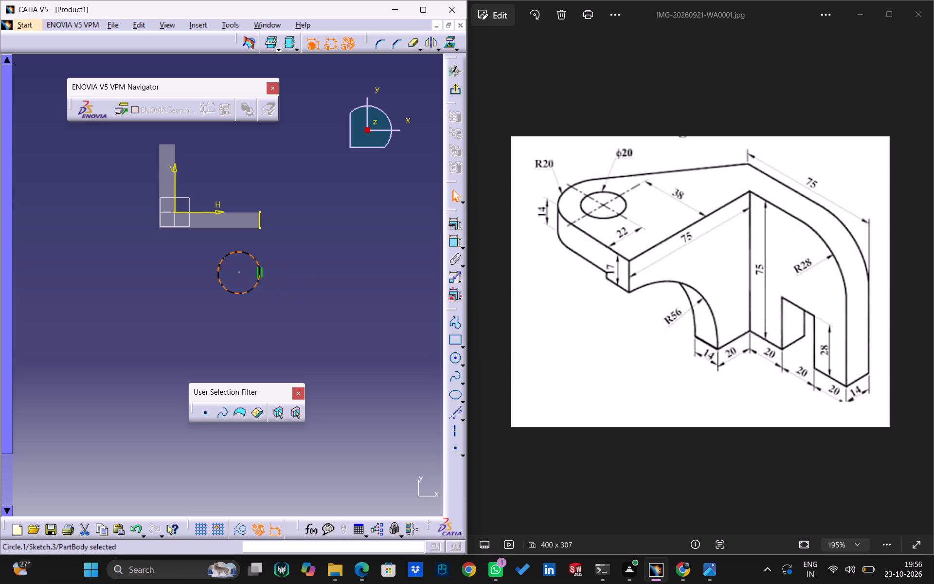
Delete the tangency constraint between the circle and the projected end edge.
left_click(262, 269)
key("Escape")
key("Escape")
left_click(263, 271)
left_click(261, 270)
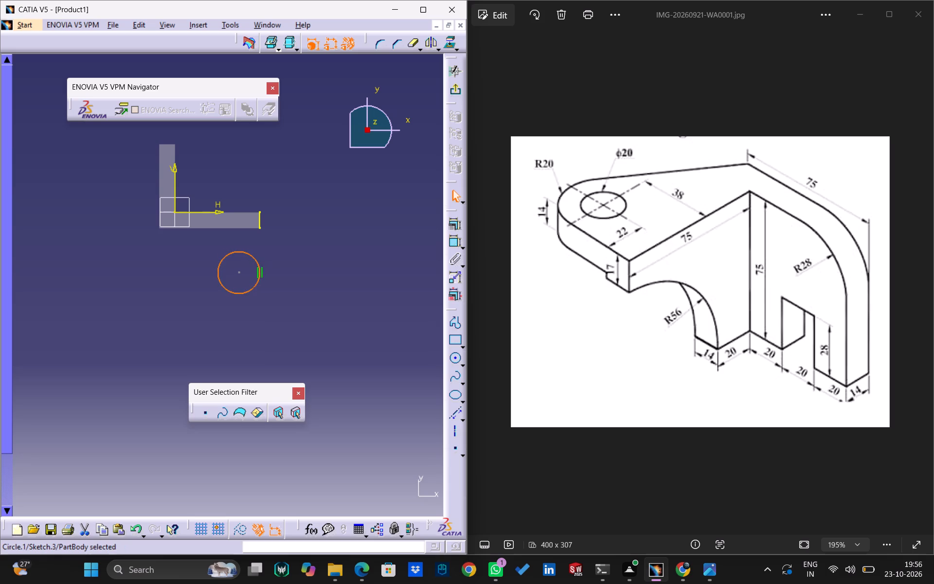
left_click(270, 266)
left_click(262, 269)
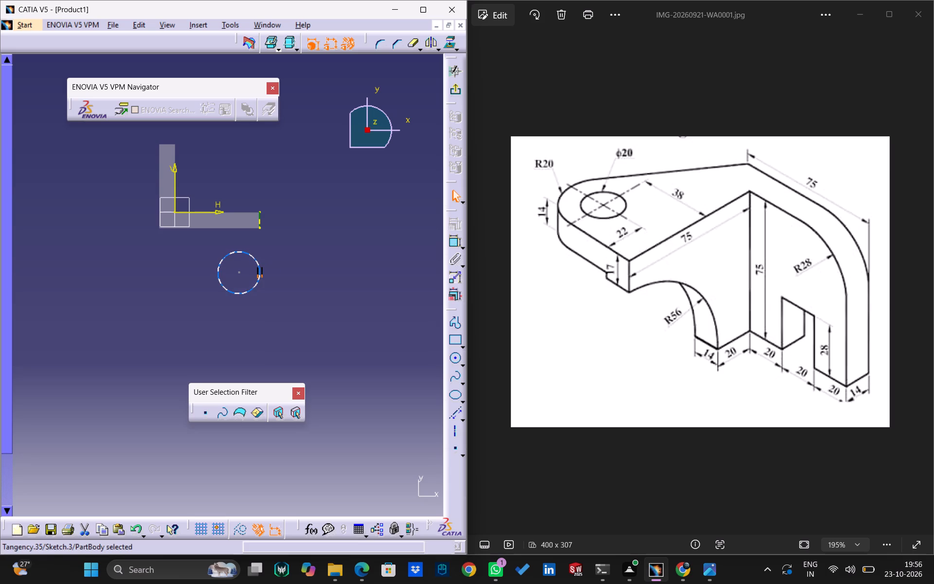
key("Delete")
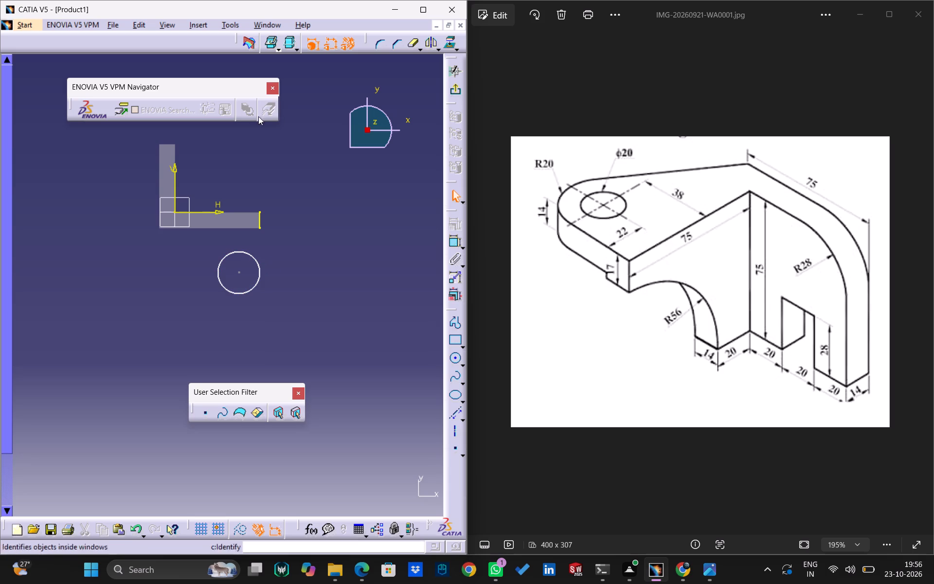
Dimension the circle's diameter and set it to 20 mm.
double_click(451, 239)
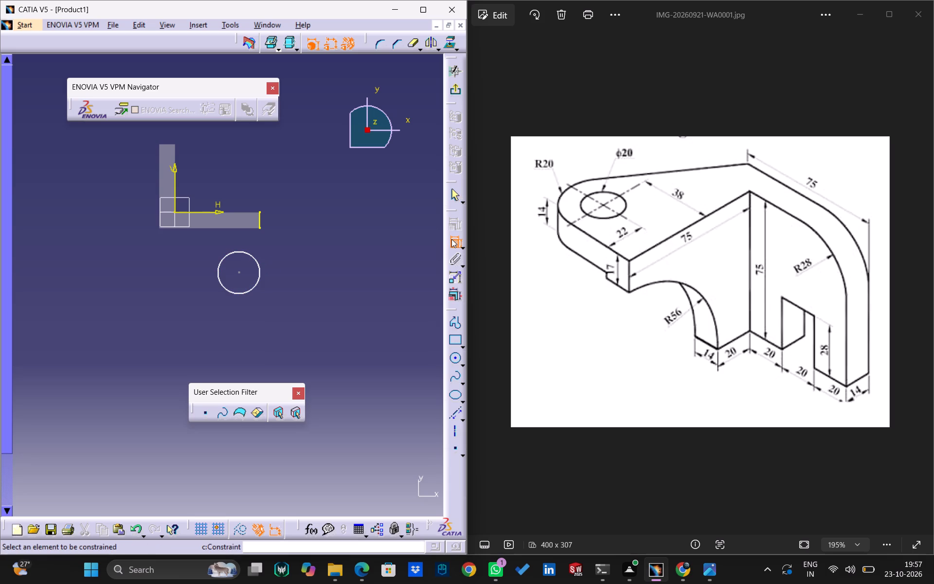
left_click(260, 265)
left_click(291, 257)
left_click(294, 250)
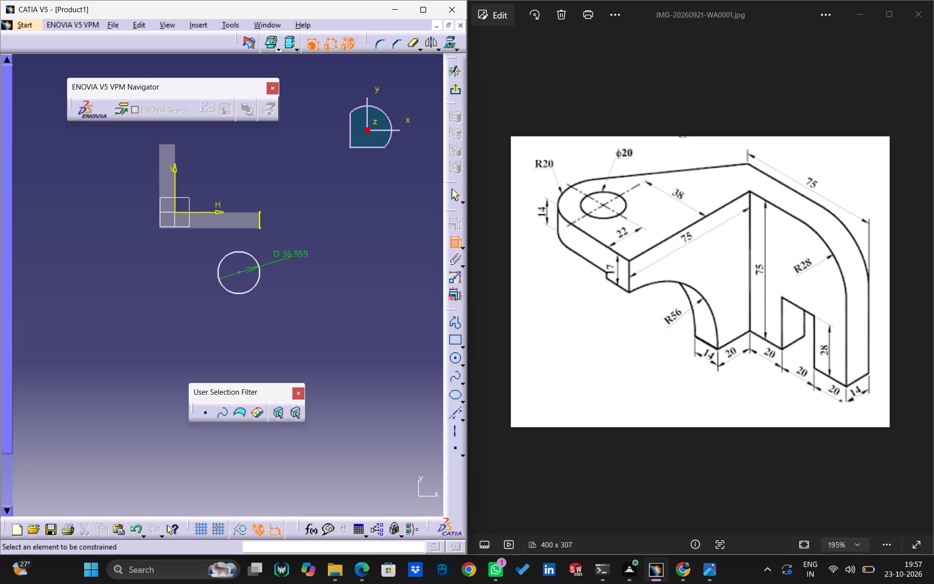
double_click(294, 249)
left_click(298, 252)
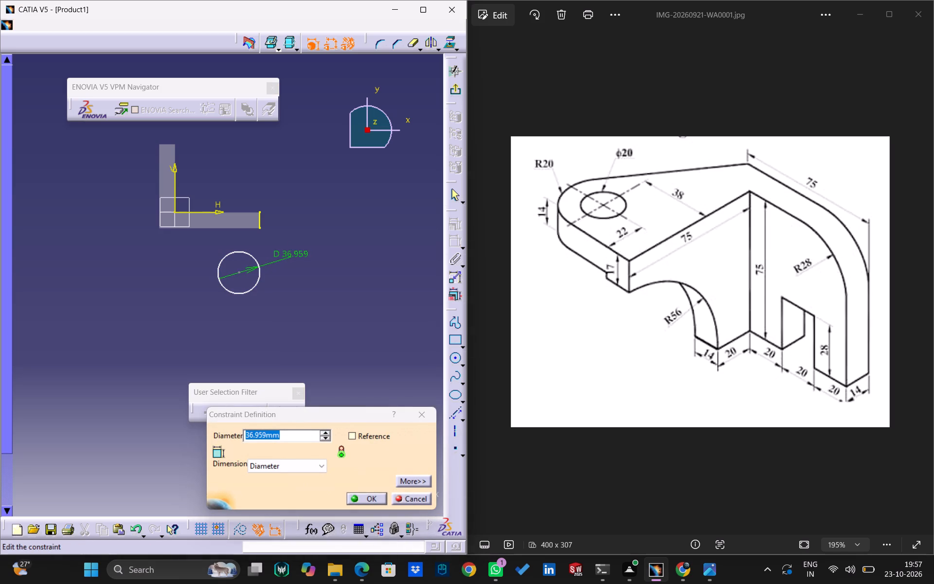
left_click_drag(286, 437, 205, 434)
type("20")
key("Return")
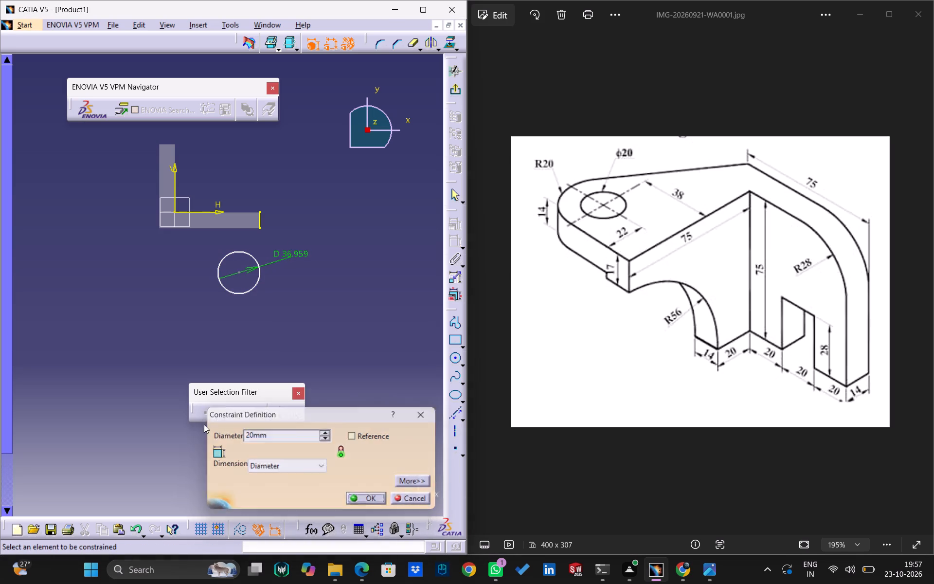
left_click(352, 244)
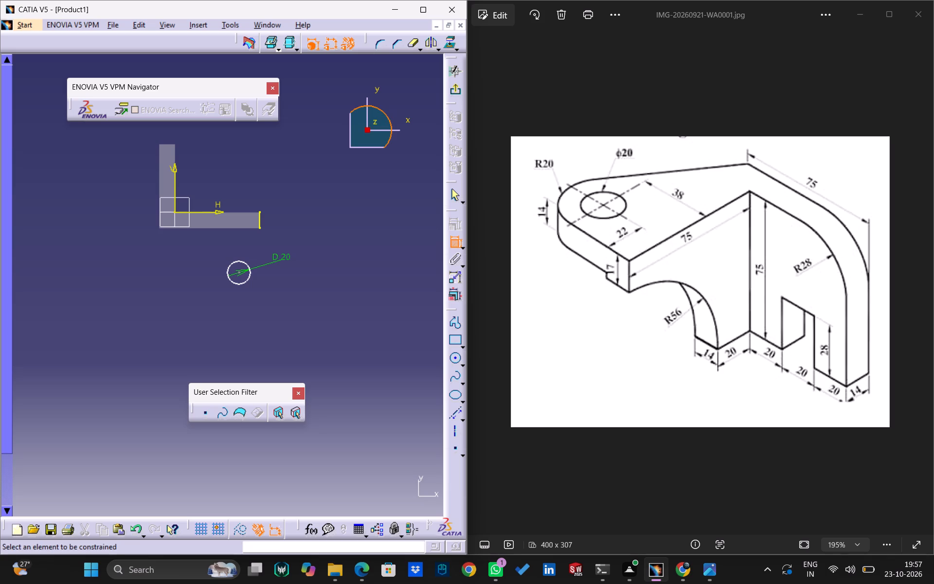
Dimension the circle's centre from the arched leg's long edge on the side away from the circle and set the distance to 38 mm.
left_click(239, 272)
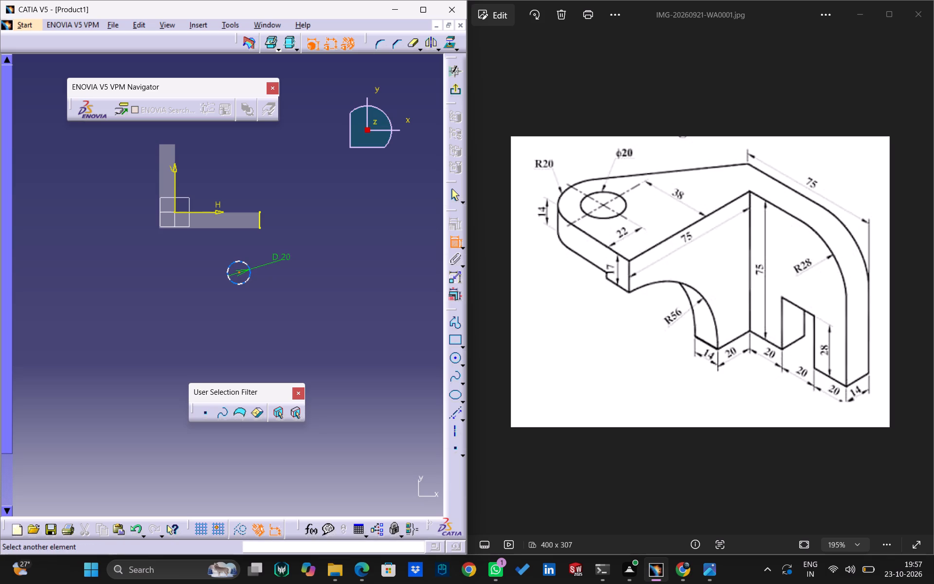
left_click(252, 211)
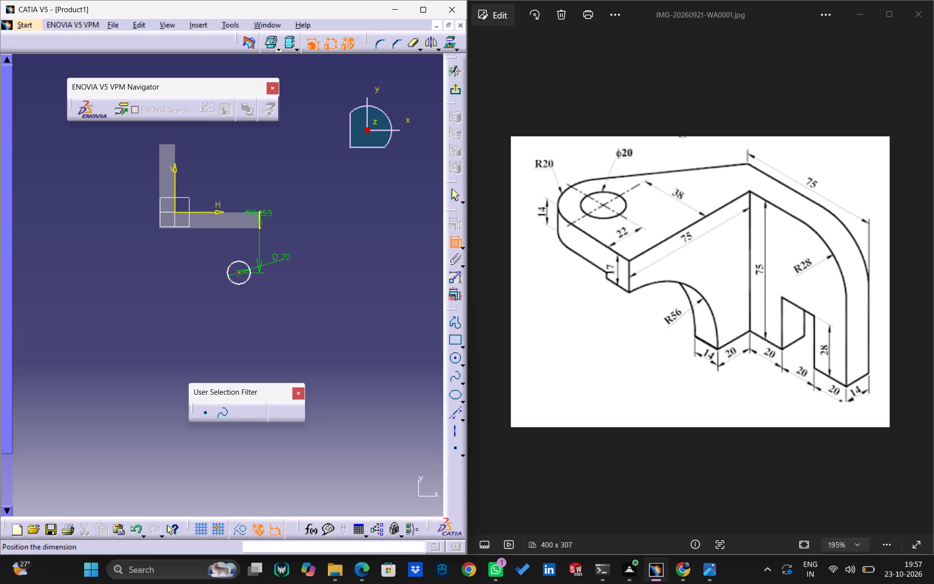
left_click(300, 233)
double_click(300, 227)
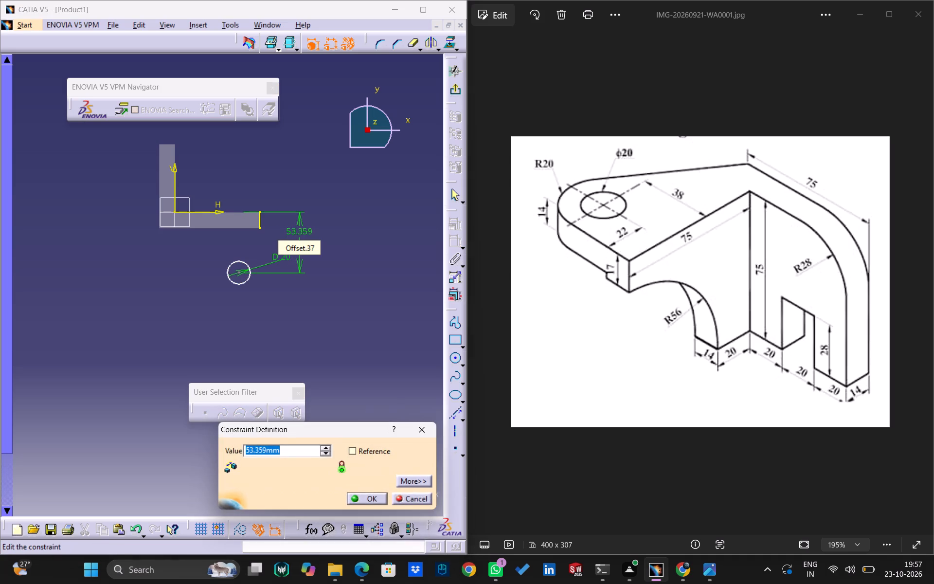
type("38")
key("Return")
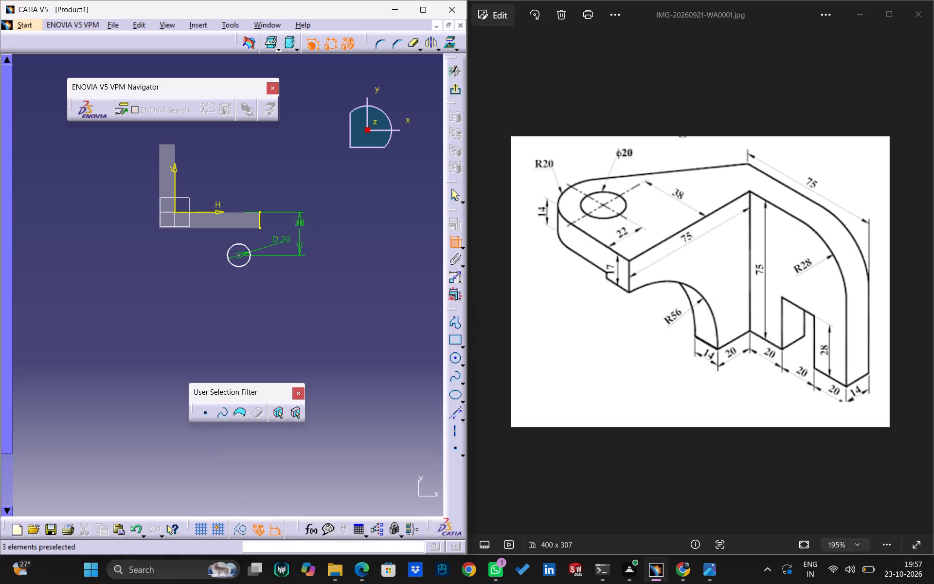
left_click(336, 283)
Dimension the circle's centre horizontally from the projected end edge and set the distance to 22 mm.
left_click(238, 256)
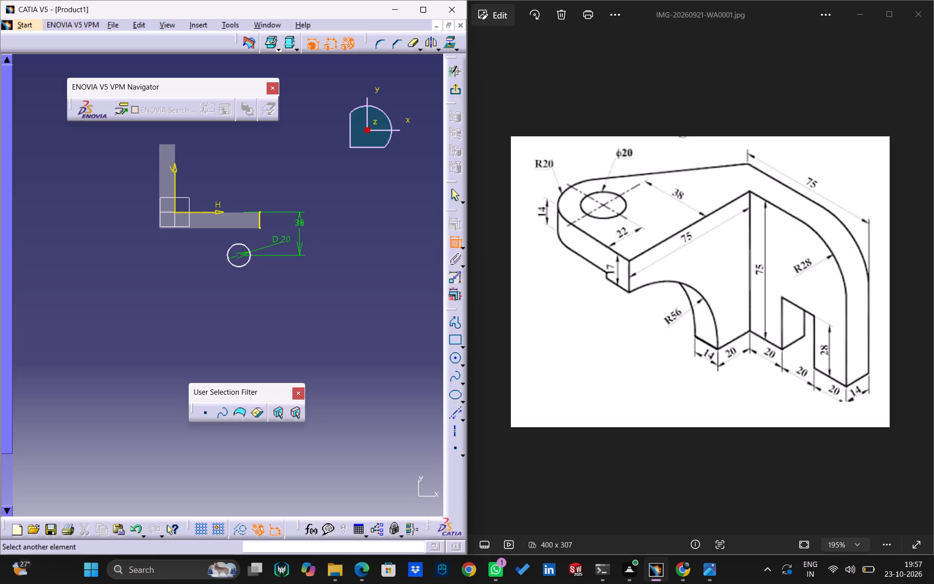
left_click(261, 216)
left_click(252, 181)
double_click(251, 180)
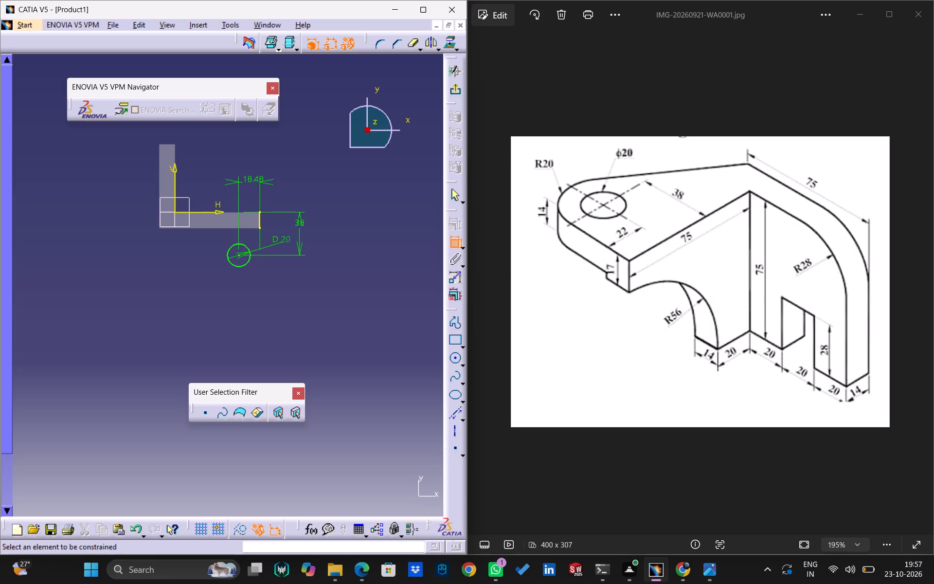
type("22")
key("Return")
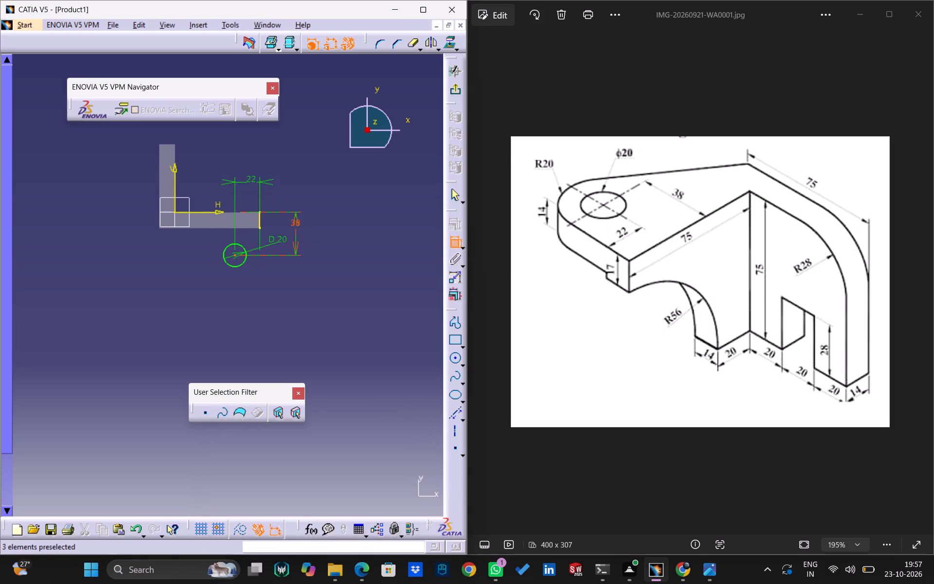
left_click(320, 278)
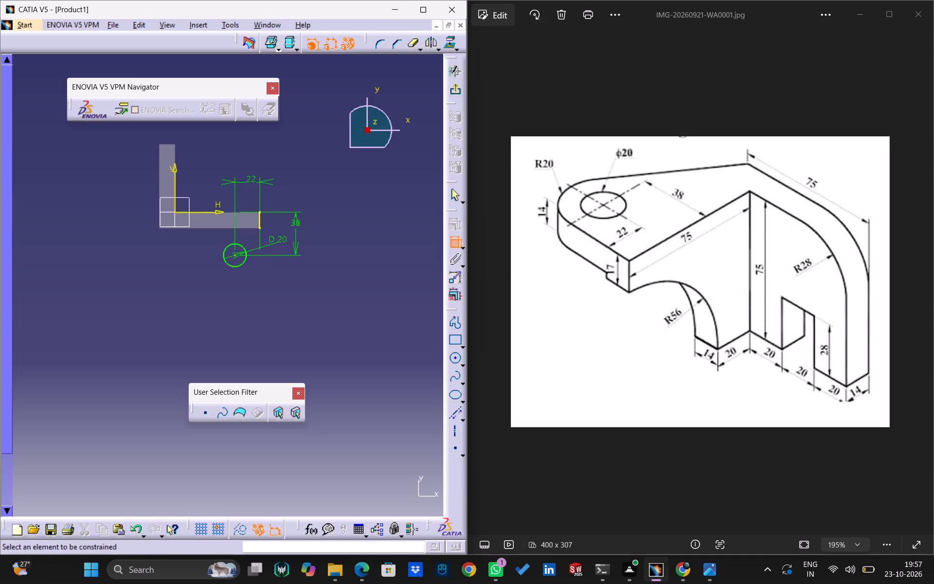
Sketch an open profile from the projected end edge straight down past the circle, then slanting back to just below the slotted leg's outer corner.
left_click(452, 325)
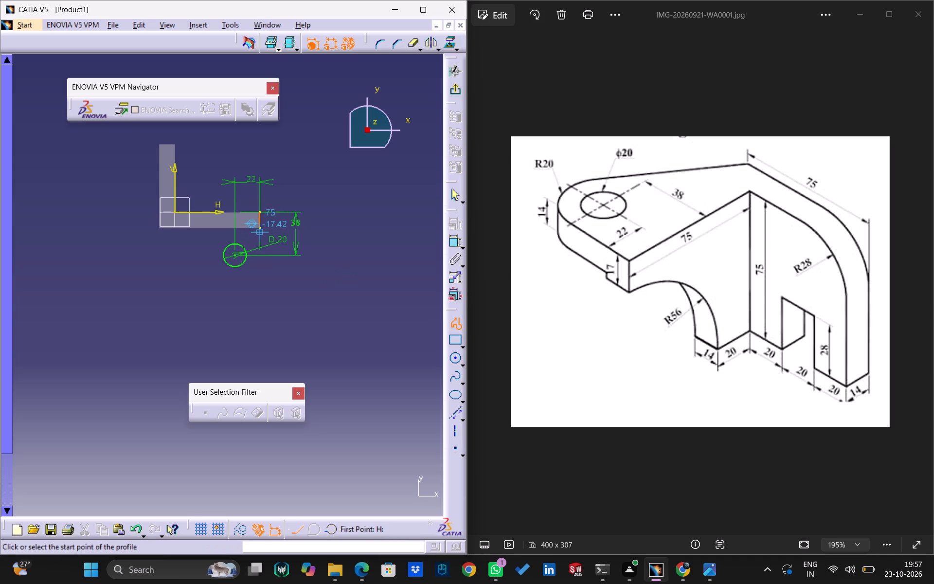
left_click(260, 226)
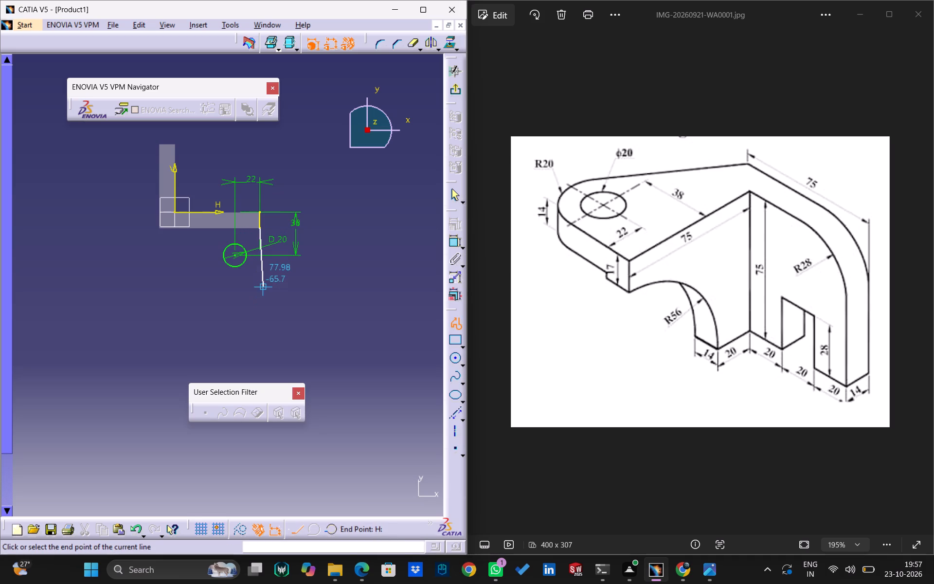
left_click(261, 283)
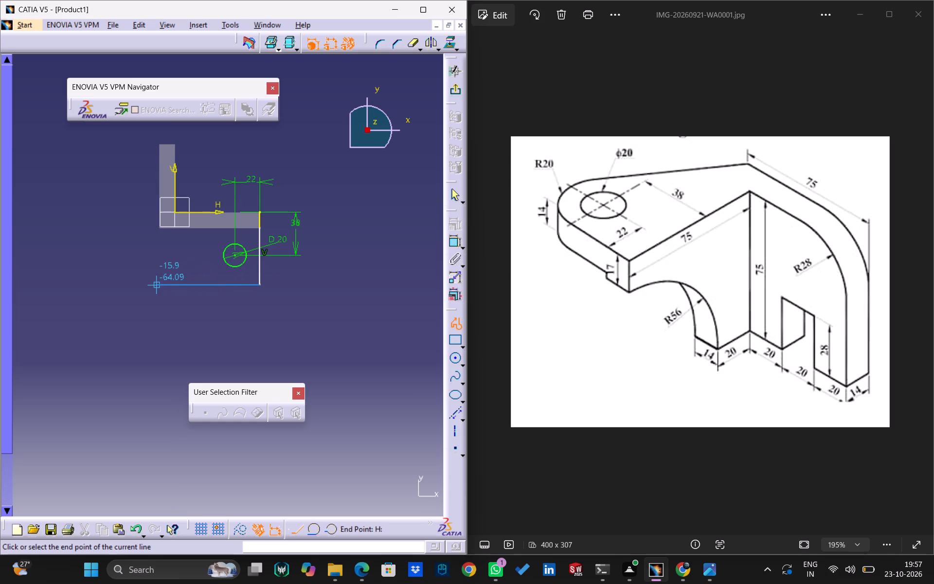
left_click(160, 241)
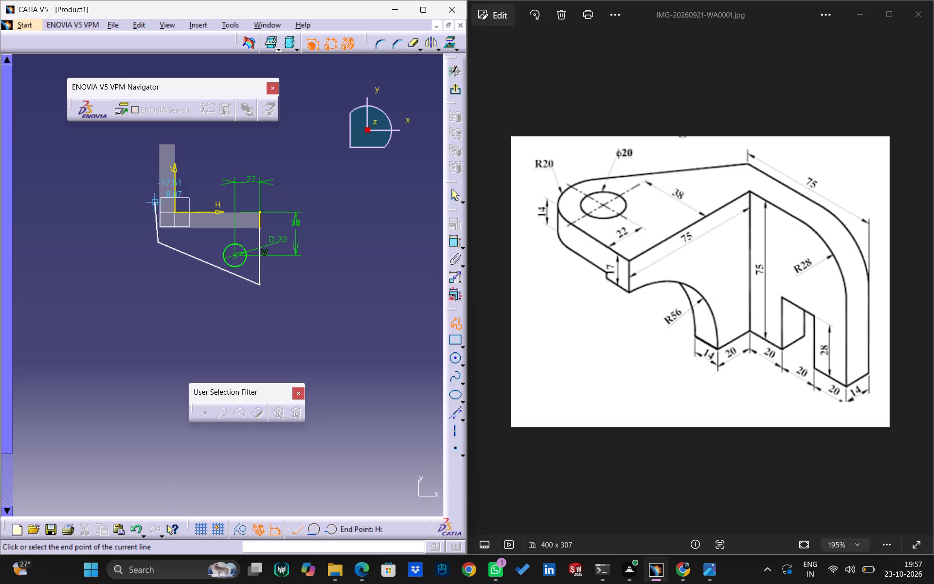
key("Escape")
key("Escape")
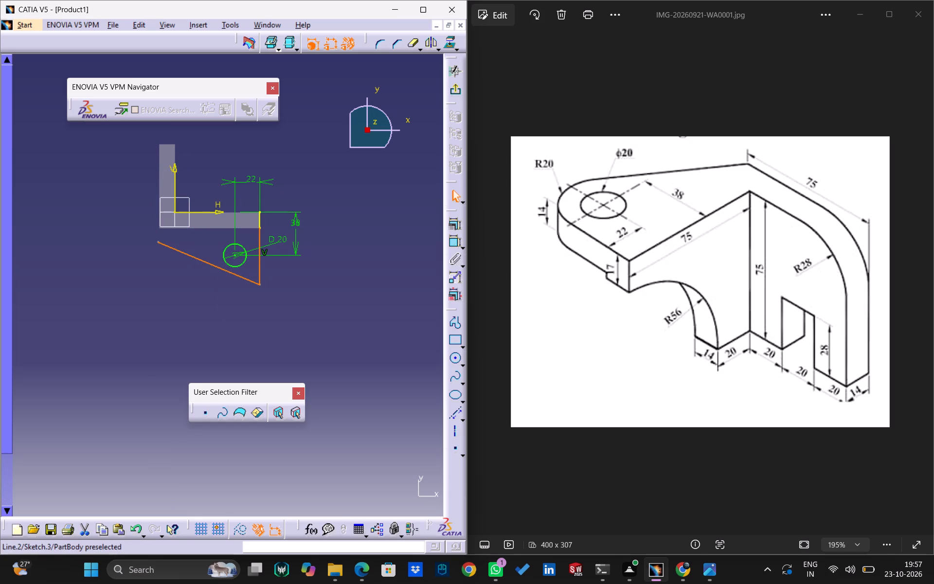
middle_click_drag(166, 262, 167, 252)
left_click(167, 252)
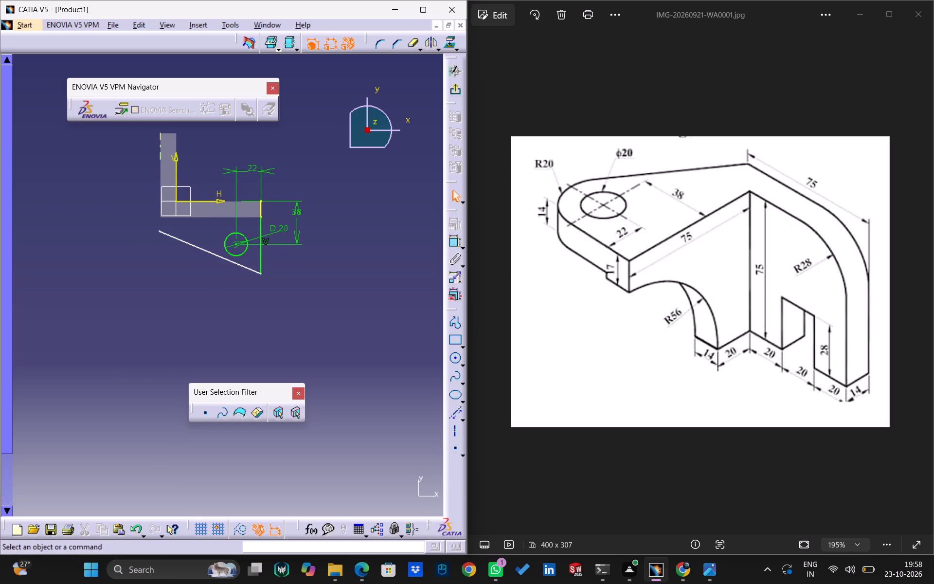
Project the slotted leg's outer long edge into the sketch.
left_click(160, 141)
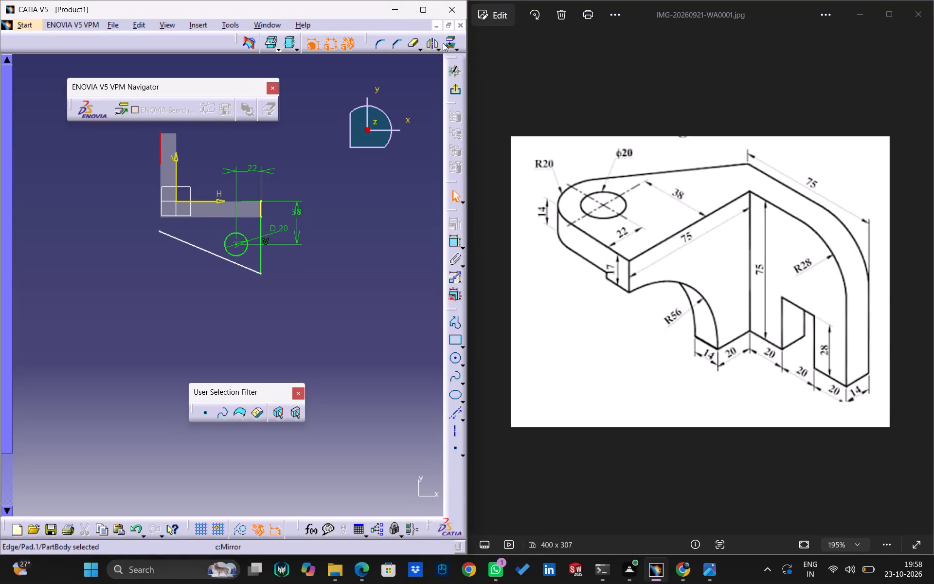
left_click(446, 43)
left_click(151, 191)
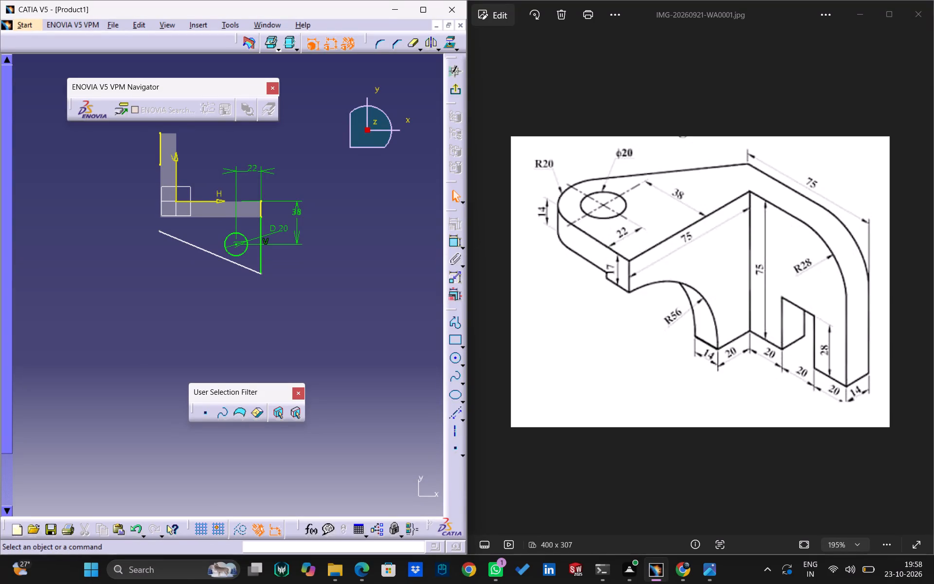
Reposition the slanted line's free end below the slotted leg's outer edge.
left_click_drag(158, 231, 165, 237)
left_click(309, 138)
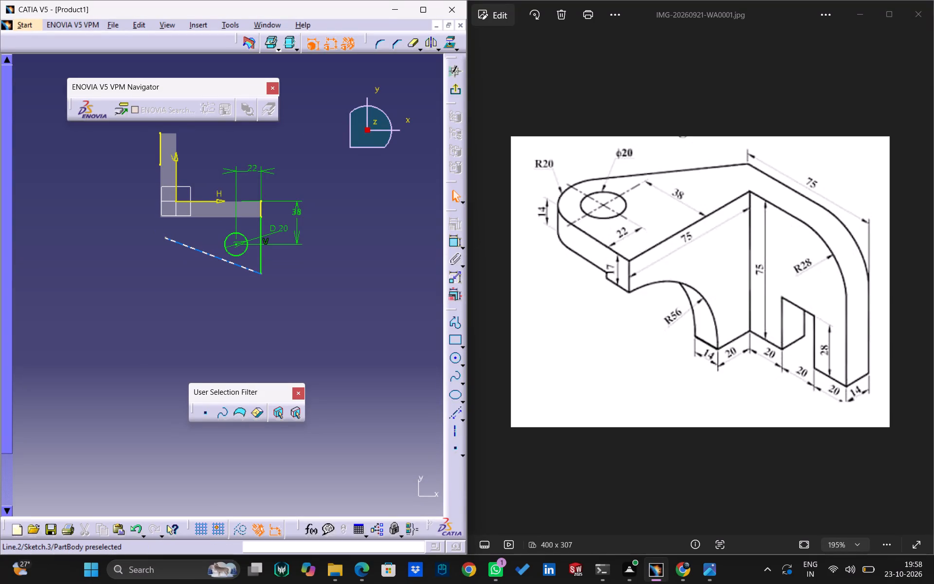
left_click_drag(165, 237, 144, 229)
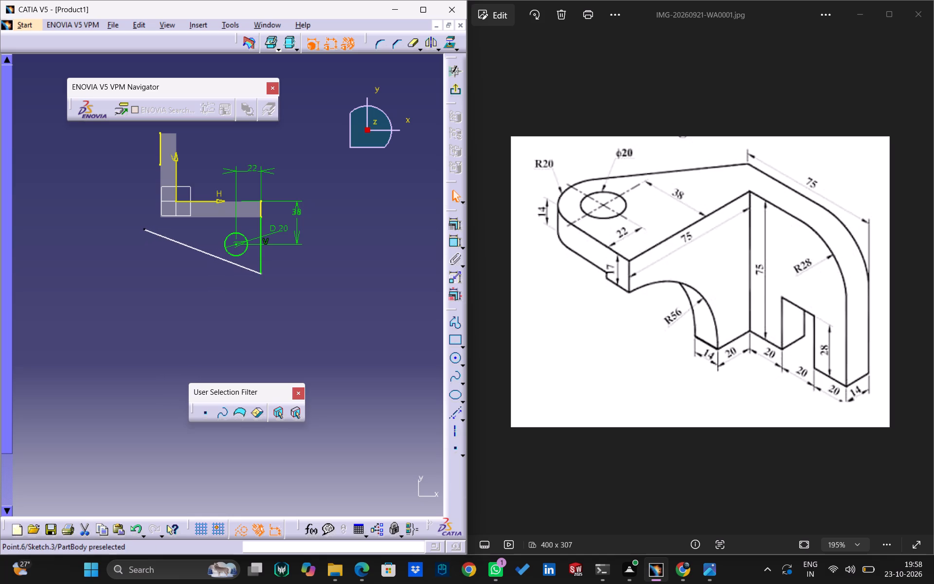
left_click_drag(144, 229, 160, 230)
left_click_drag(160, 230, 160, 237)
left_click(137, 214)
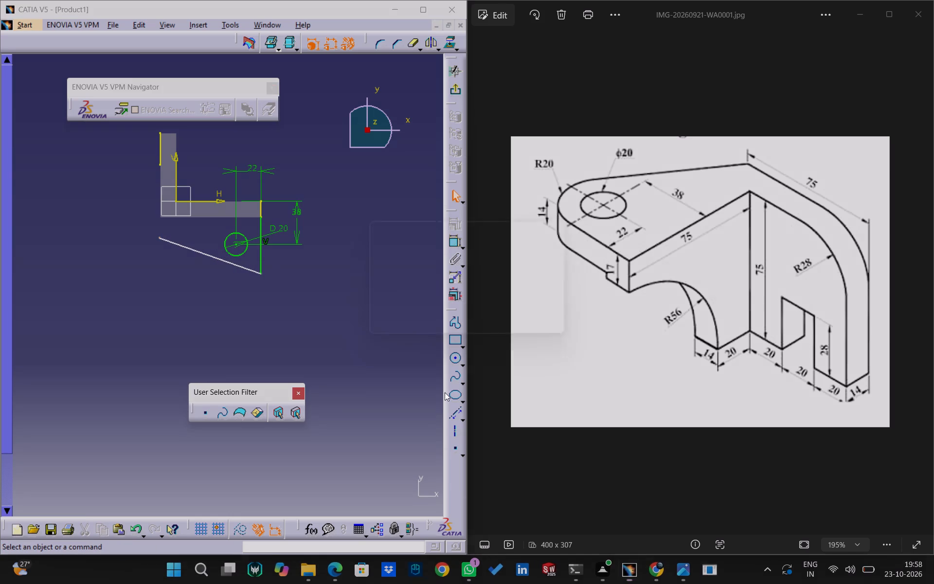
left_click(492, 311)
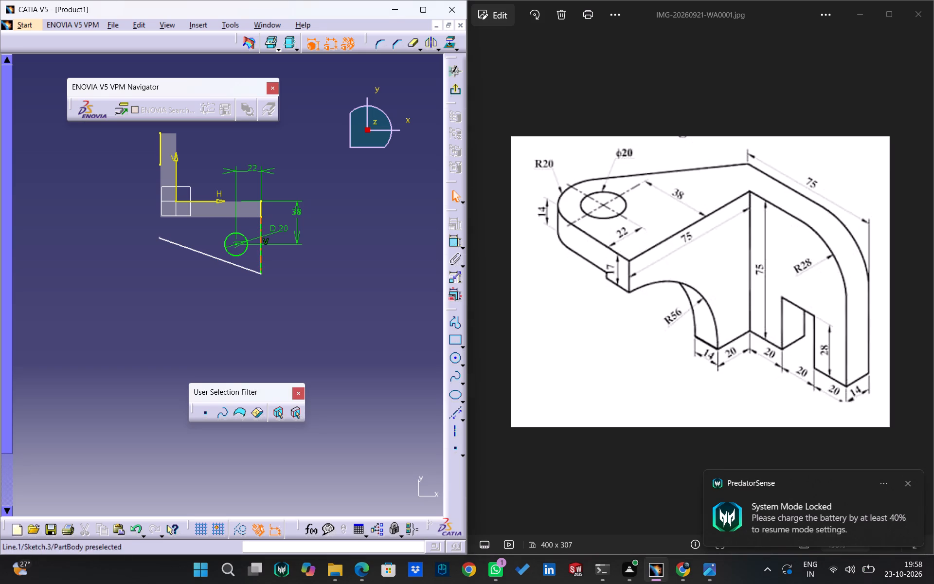
Dimension the vertical distance from the slanted line's free end to the far end of the projected slotted-leg edge and set it to 75 mm.
left_click(454, 245)
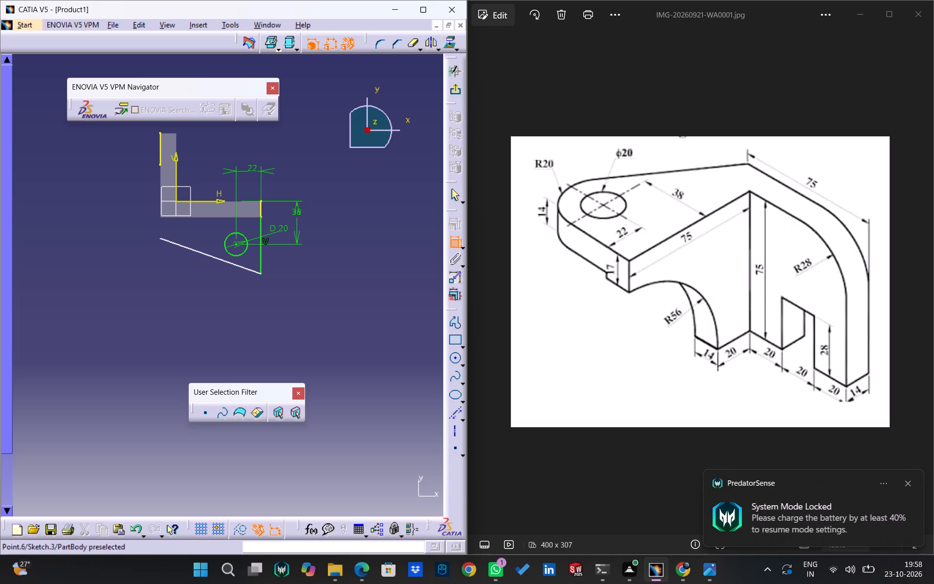
left_click(161, 237)
left_click(161, 134)
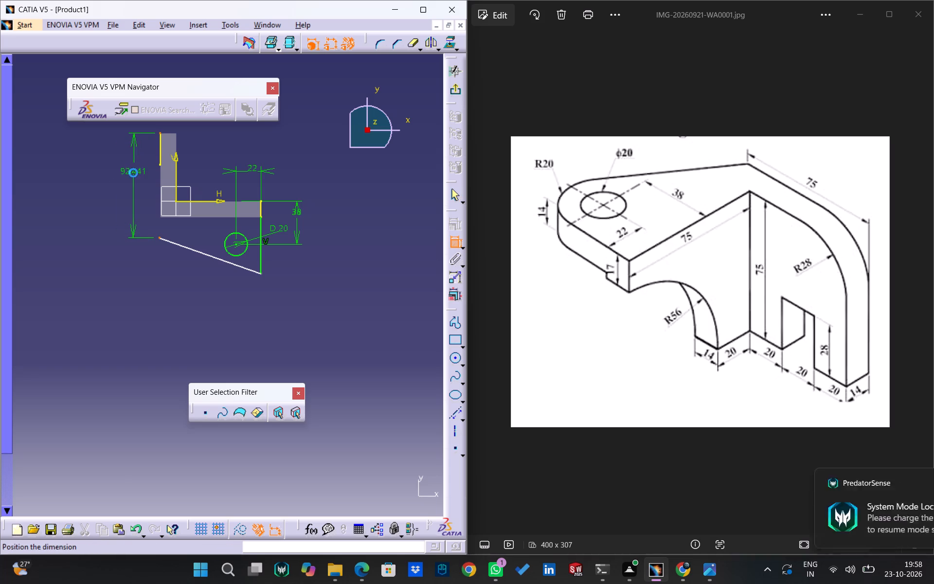
left_click(133, 173)
double_click(138, 169)
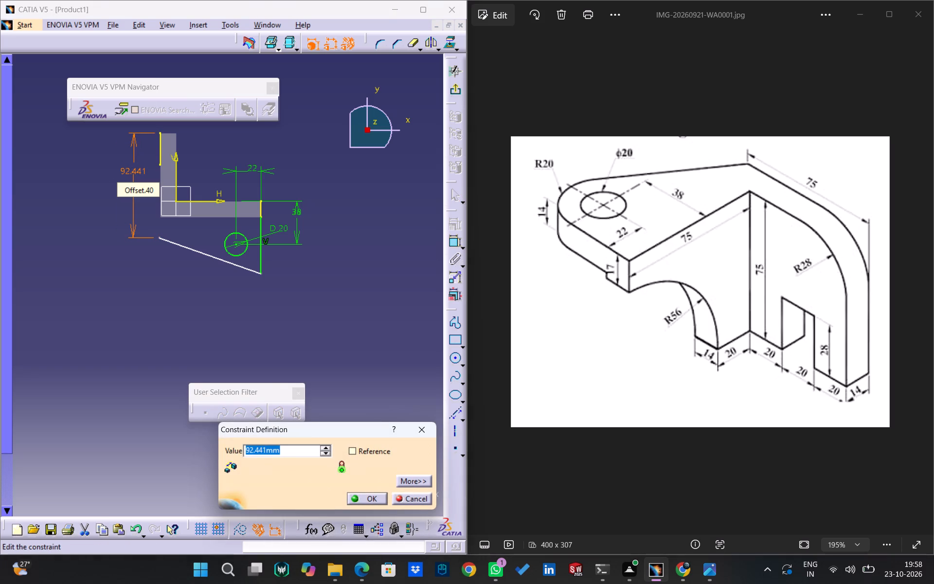
type("75")
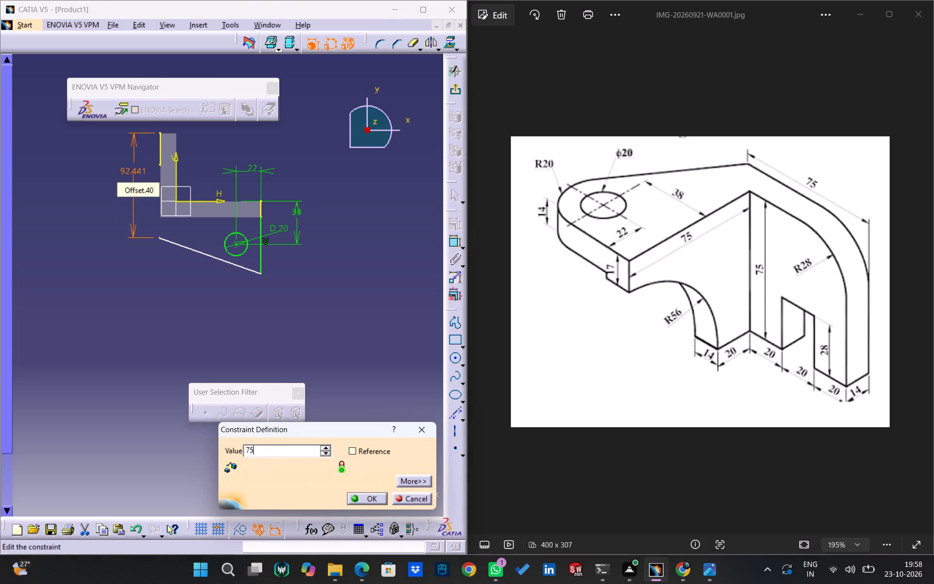
key("Return")
left_click(166, 239)
Constrain the slanted line's free end coincident with the slotted leg's outer edge.
middle_click_drag(169, 262, 169, 261)
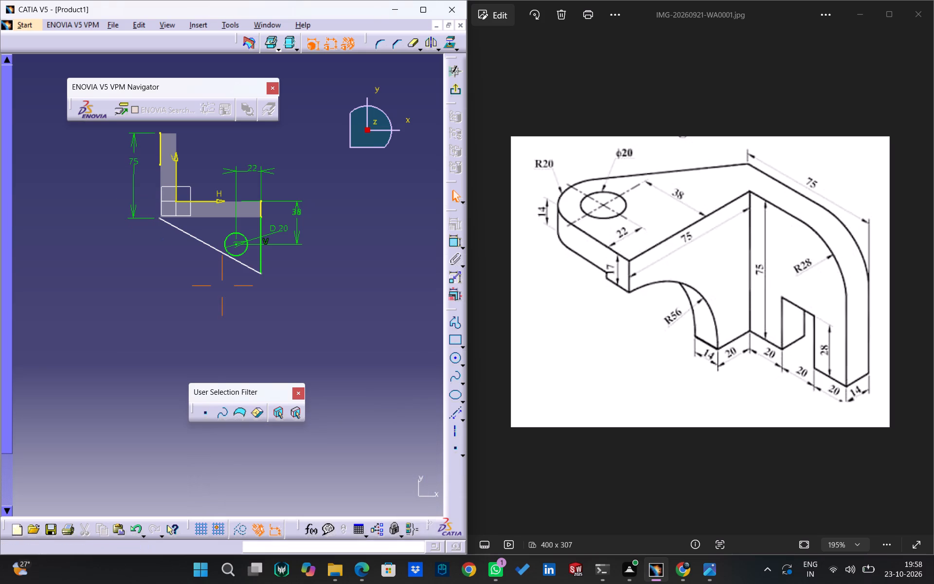
middle_click_drag(169, 261, 154, 194)
right_click(169, 261)
middle_click_drag(156, 199, 248, 288)
middle_click_drag(171, 233, 179, 251)
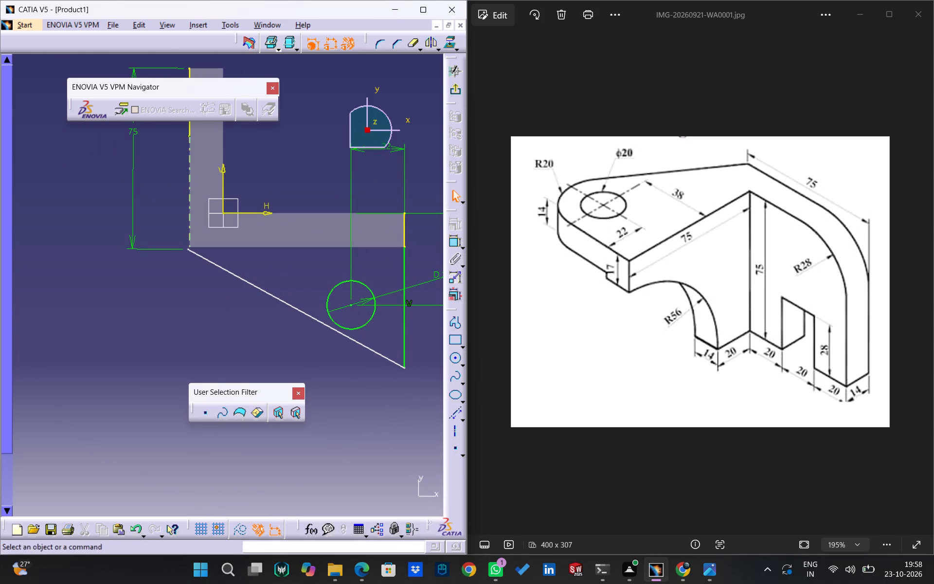
left_click(188, 237)
left_click(188, 249, "ctrl")
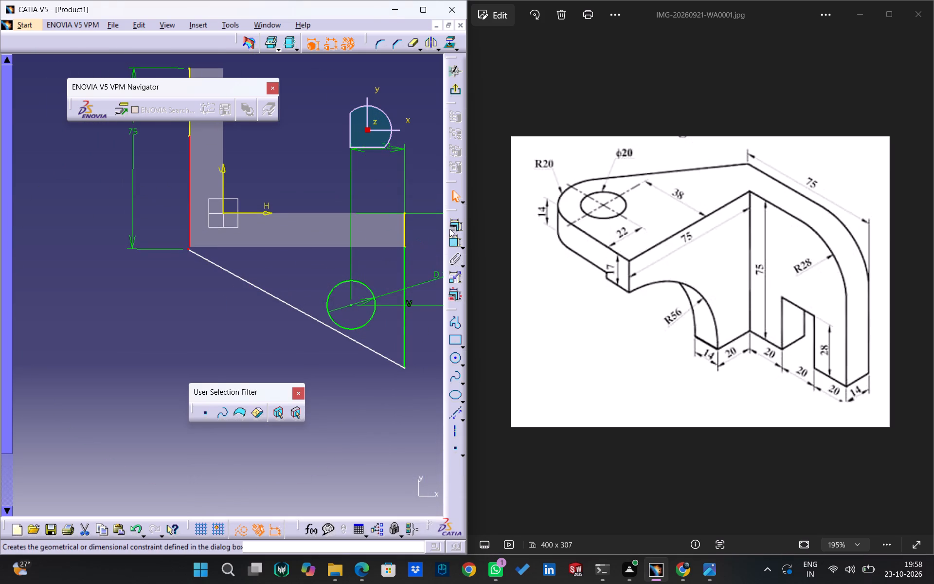
left_click(451, 227)
left_click(399, 381)
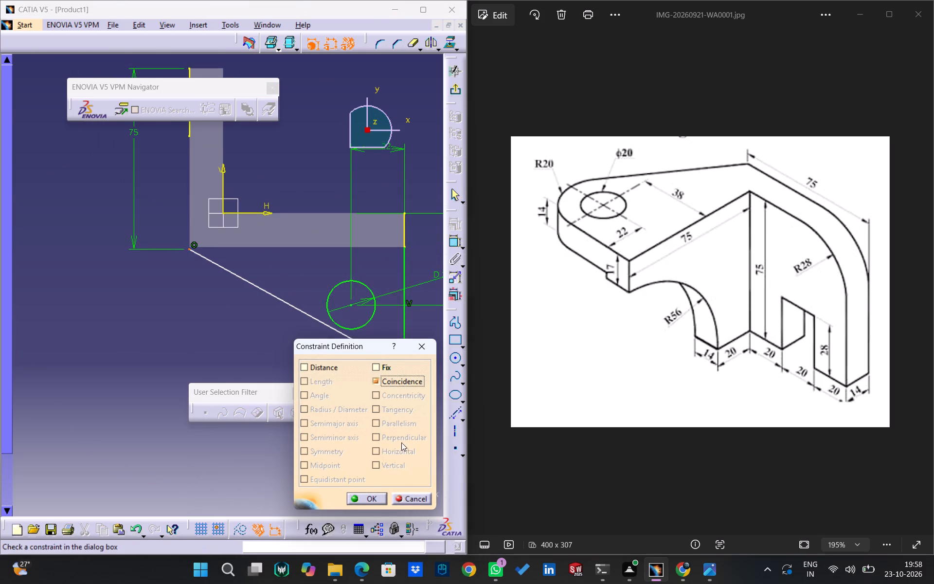
left_click(375, 503)
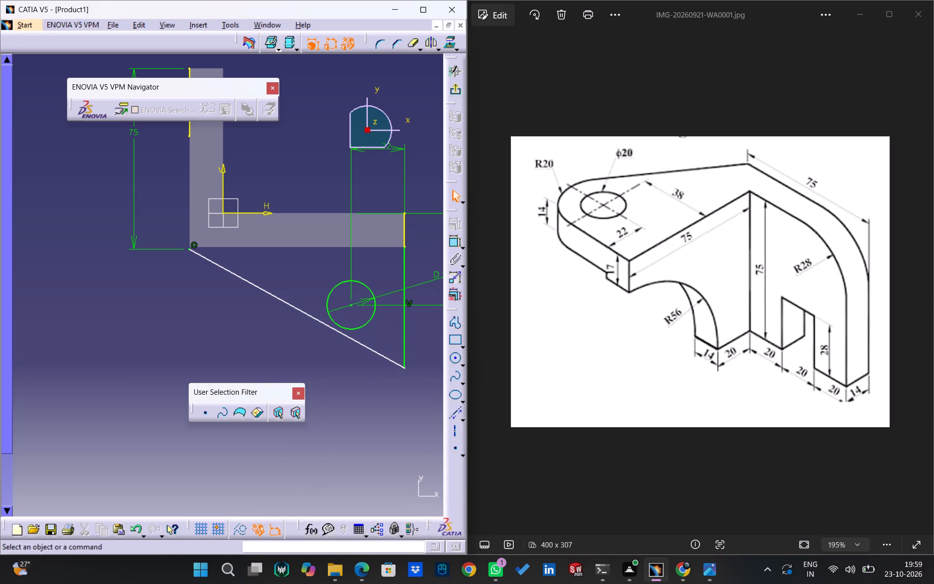
Sketch a short vertical line up from the slanted line's end and a horizontal line across to the arched leg's projected end edge.
middle_click_drag(182, 303, 172, 223)
right_click(181, 302)
middle_click_drag(172, 221, 223, 301)
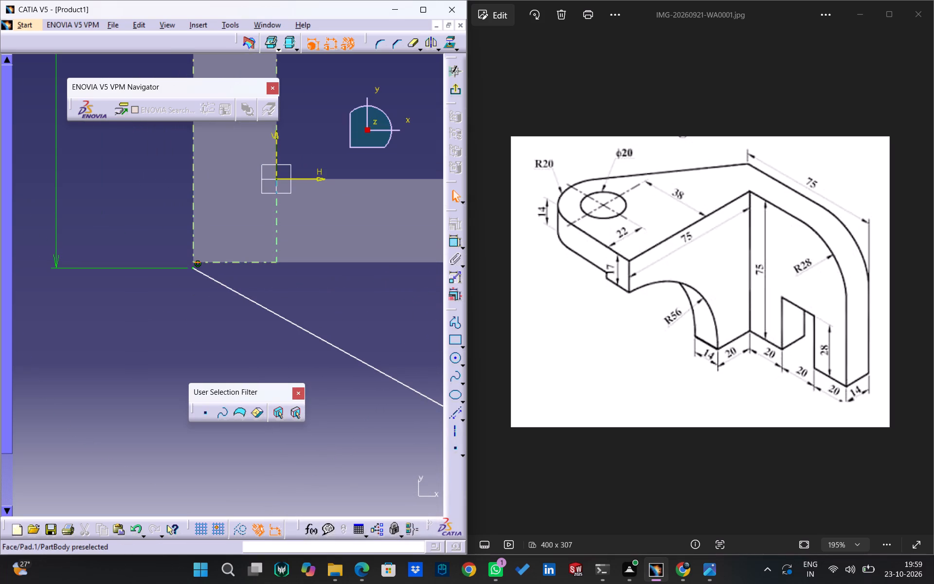
left_click(451, 323)
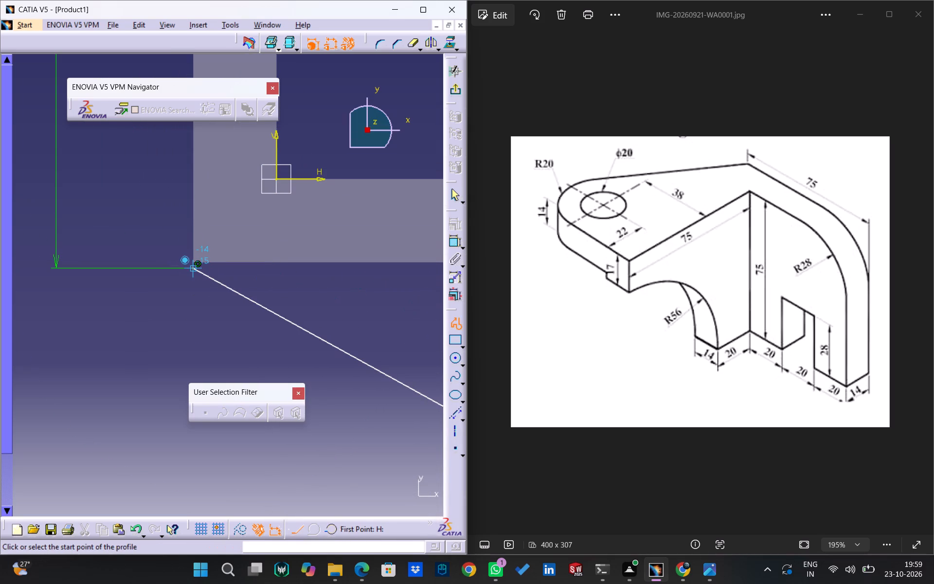
left_click(193, 267)
left_click(195, 246)
middle_click_drag(292, 231, 337, 327)
right_click(291, 230)
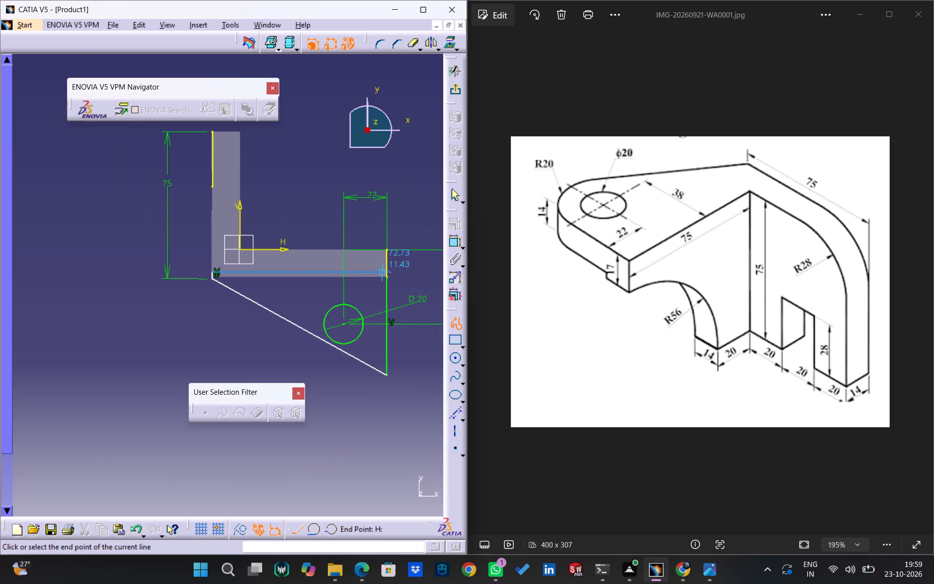
left_click(384, 270)
key("Escape")
key("Escape")
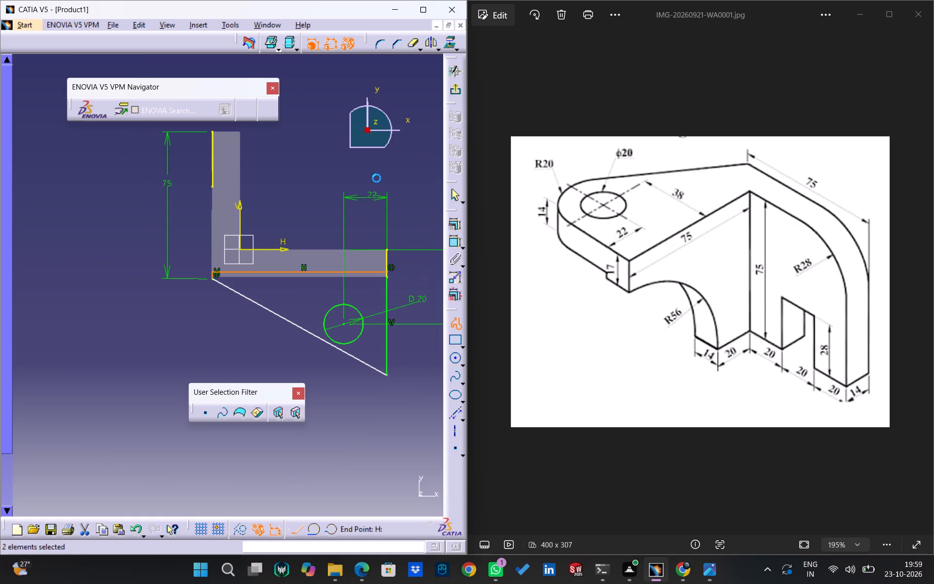
Quick Trim the slotted leg's projected outer edge and the projected end edge above the new horizontal line.
left_click(413, 42)
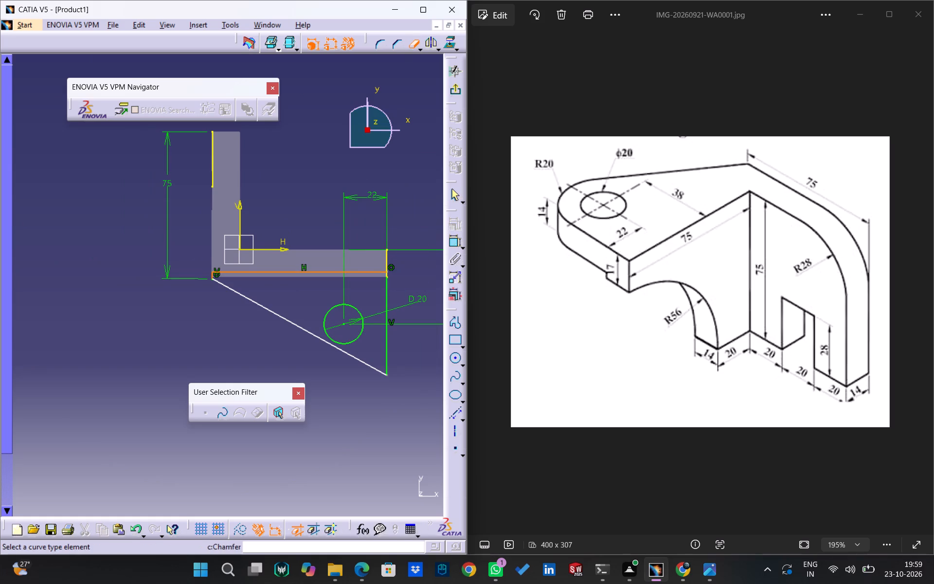
left_click(214, 149)
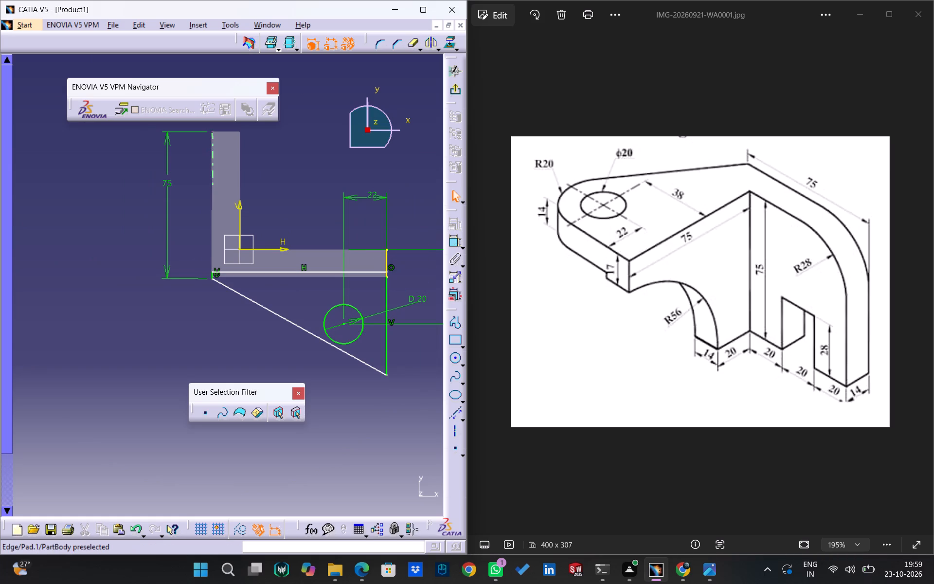
left_click(389, 258)
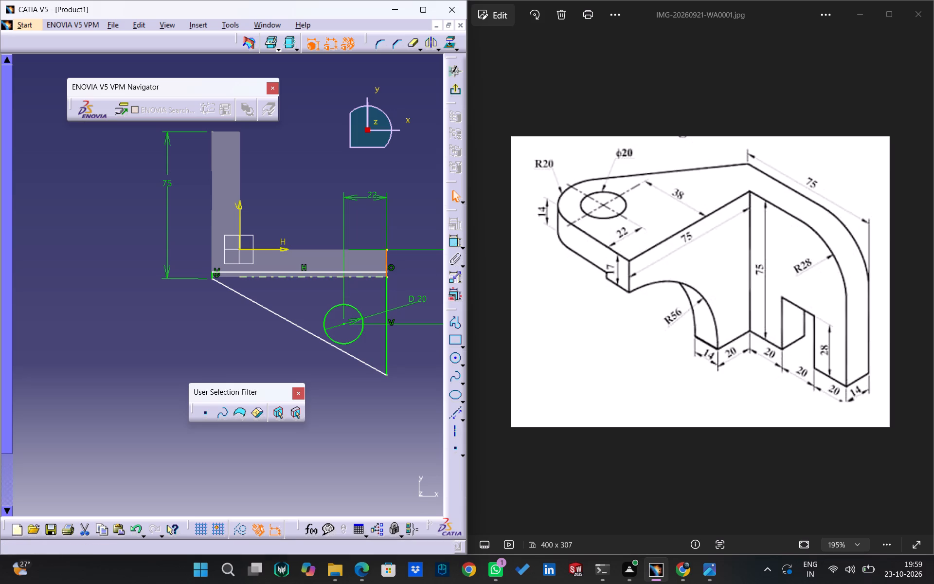
left_click(410, 42)
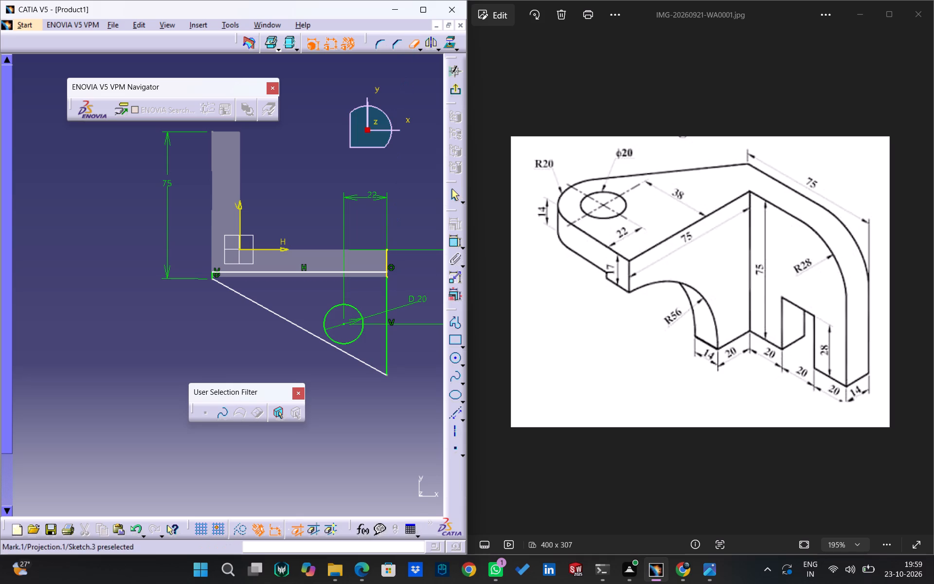
left_click(385, 257)
key("Escape")
Round the corner between the slanted line and the vertical line below the 20 mm hole with a 20 mm radius.
middle_click_drag(335, 394, 326, 348)
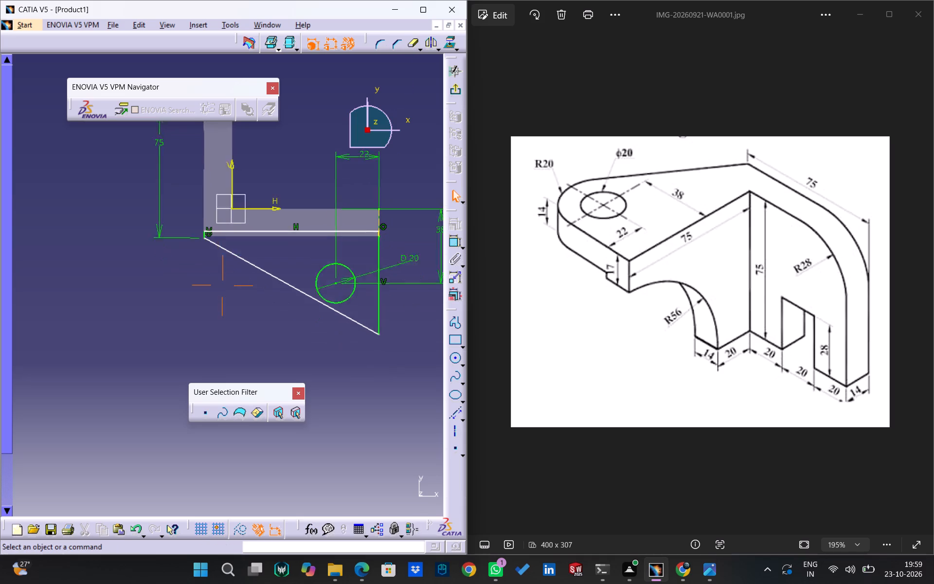
middle_click_drag(326, 348, 311, 330)
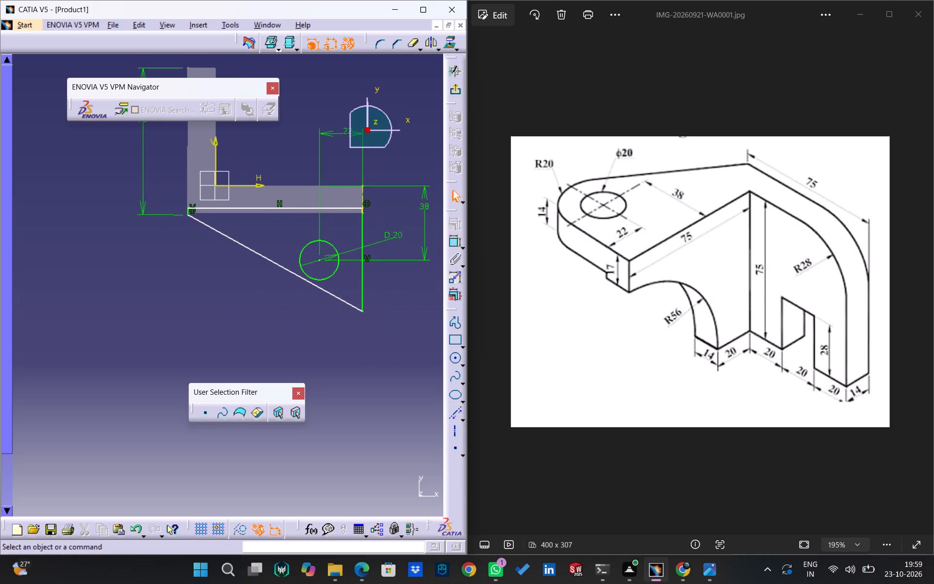
middle_click_drag(323, 324, 306, 305)
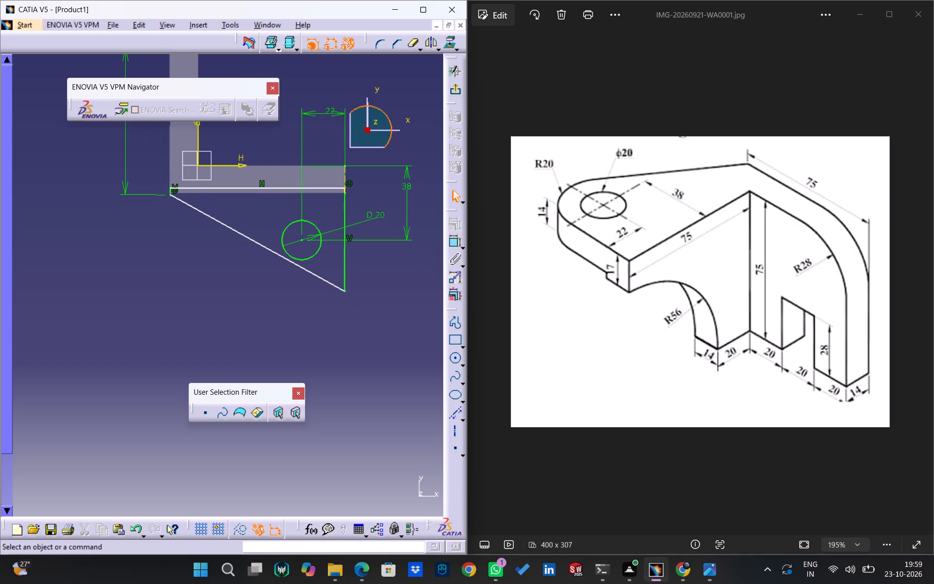
left_click(384, 42)
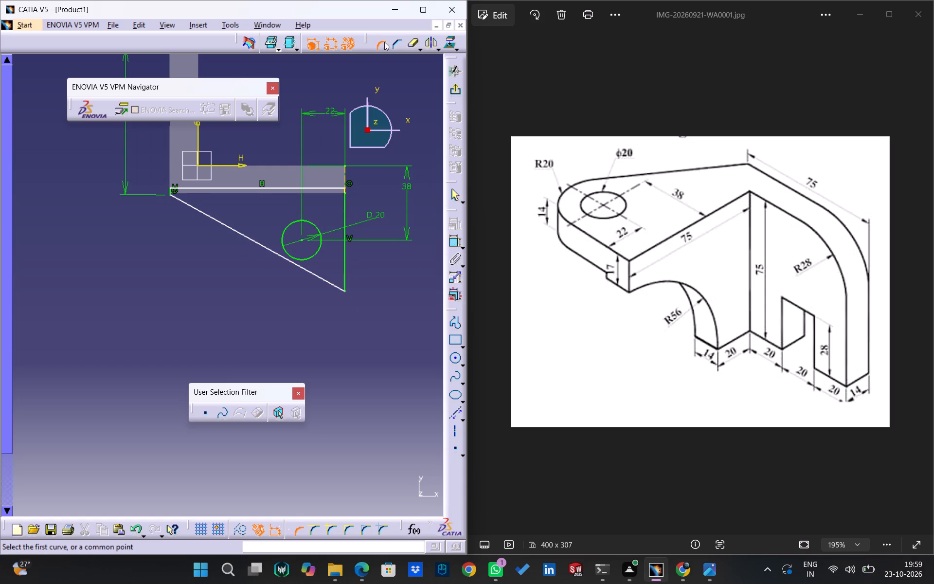
left_click(343, 290)
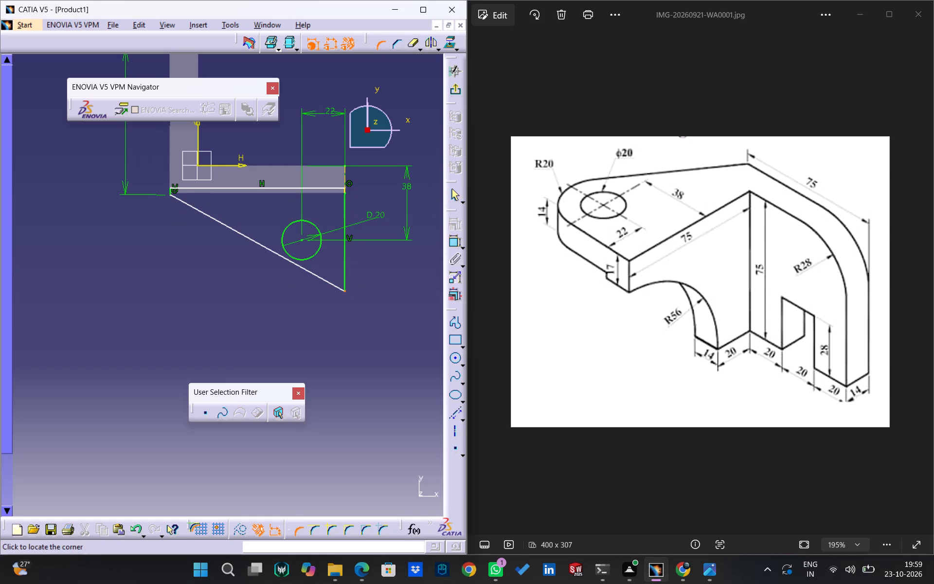
left_click(337, 277)
double_click(334, 267)
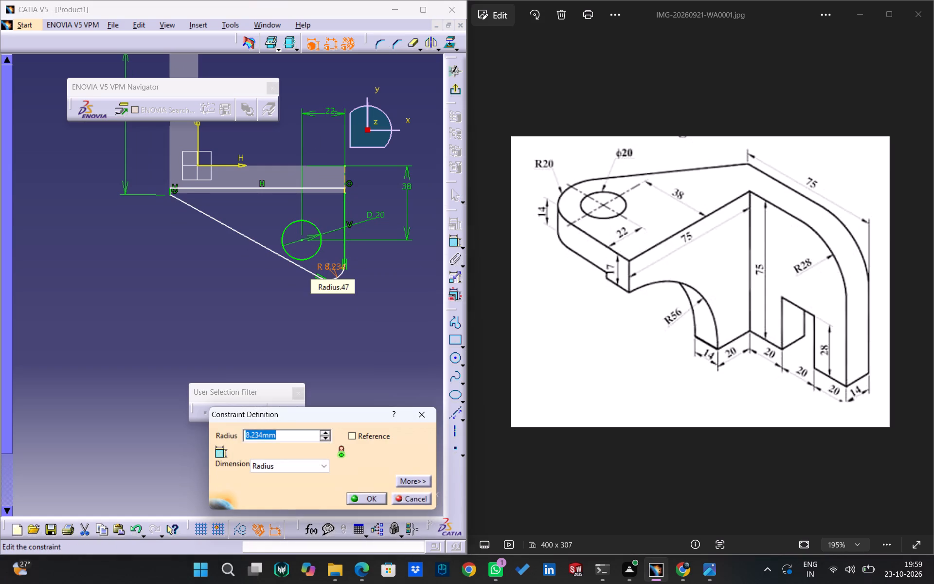
type("20")
key("Return")
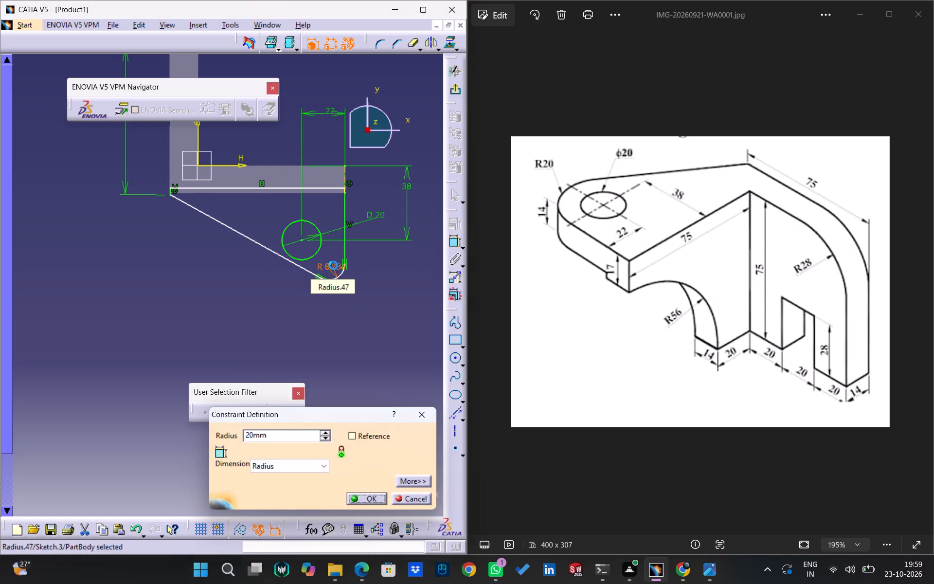
left_click(354, 334)
key("Escape")
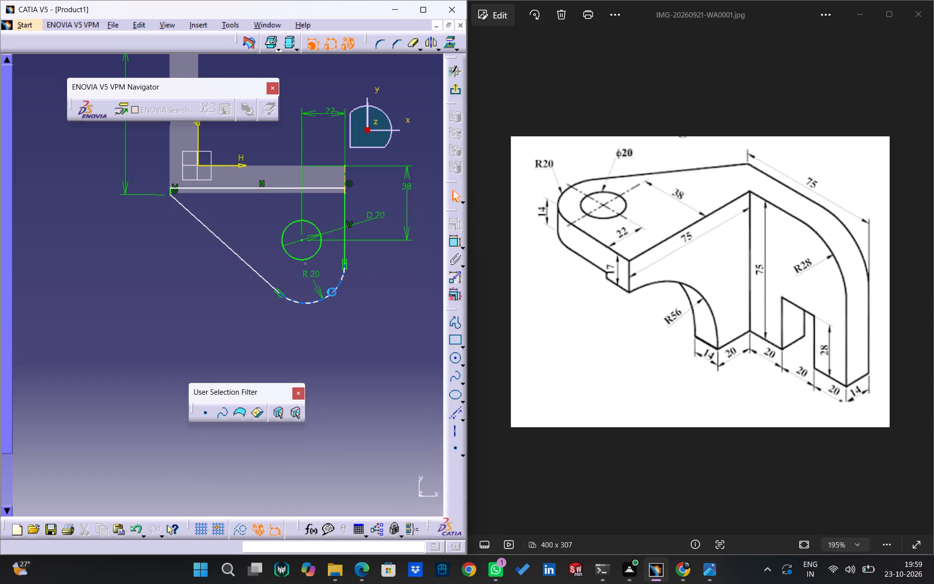
key("Escape")
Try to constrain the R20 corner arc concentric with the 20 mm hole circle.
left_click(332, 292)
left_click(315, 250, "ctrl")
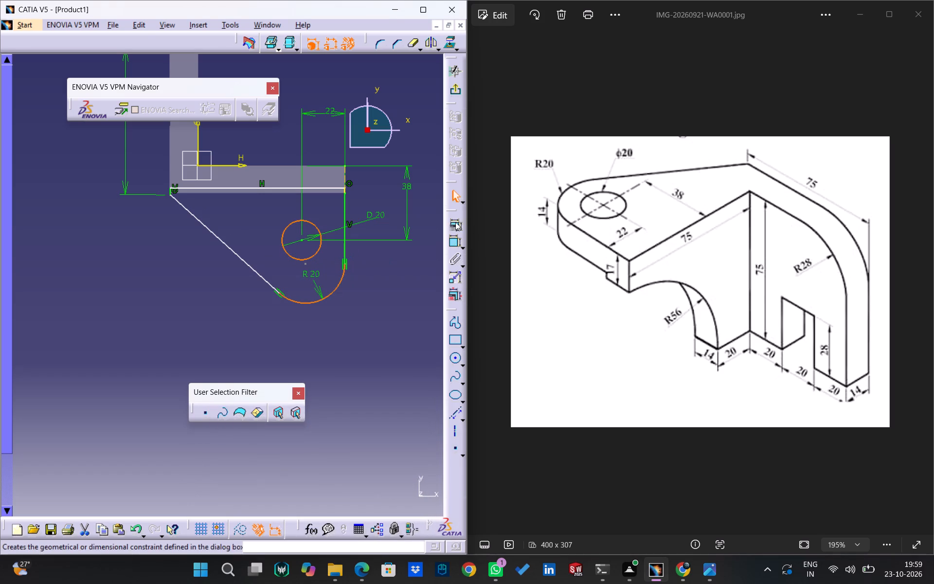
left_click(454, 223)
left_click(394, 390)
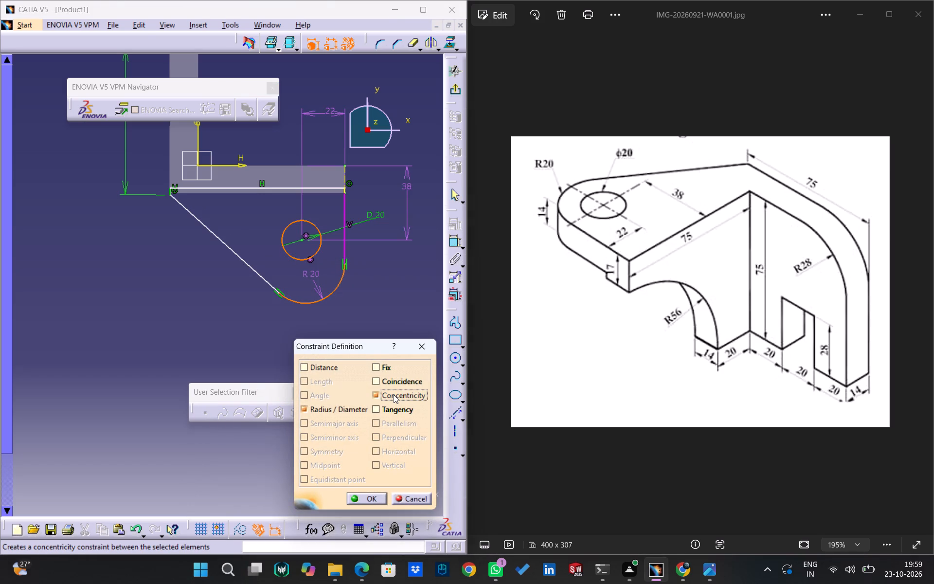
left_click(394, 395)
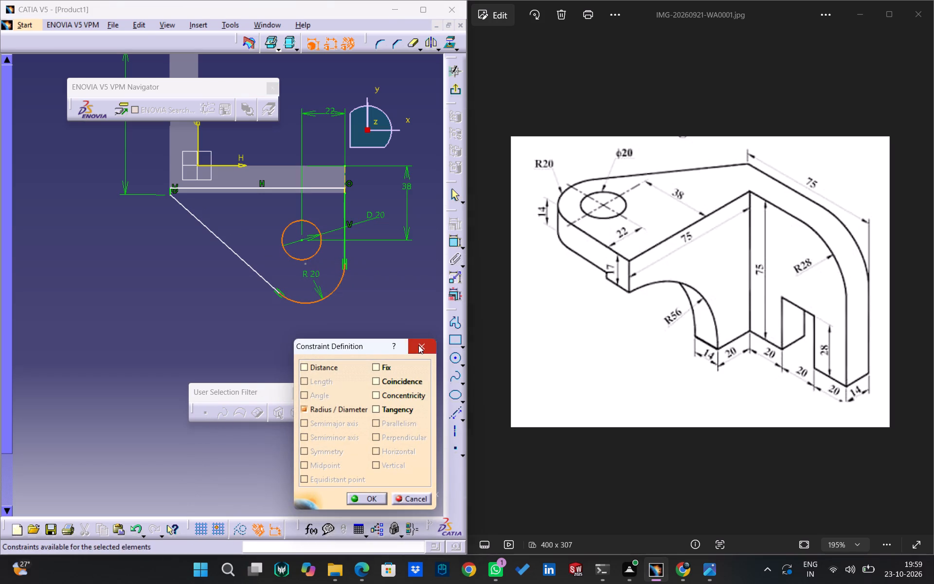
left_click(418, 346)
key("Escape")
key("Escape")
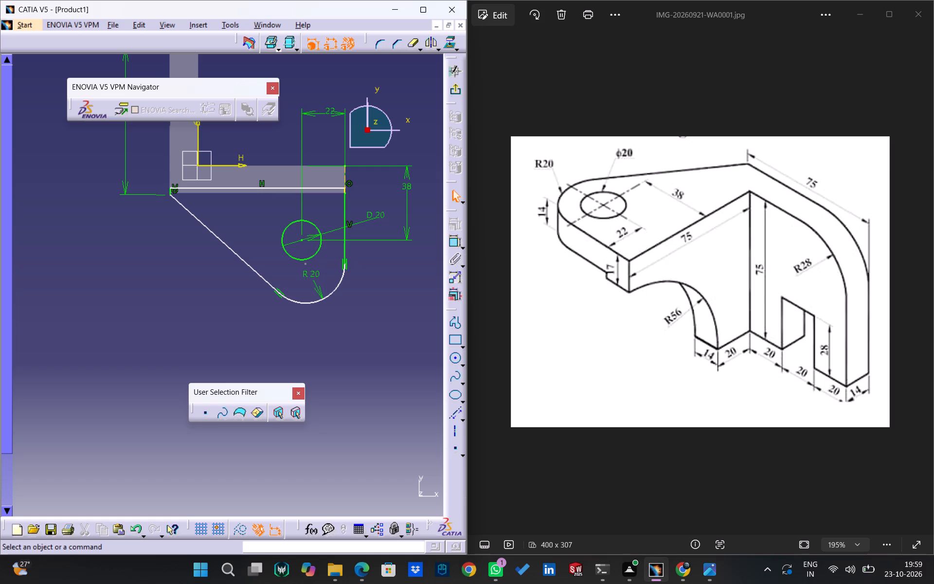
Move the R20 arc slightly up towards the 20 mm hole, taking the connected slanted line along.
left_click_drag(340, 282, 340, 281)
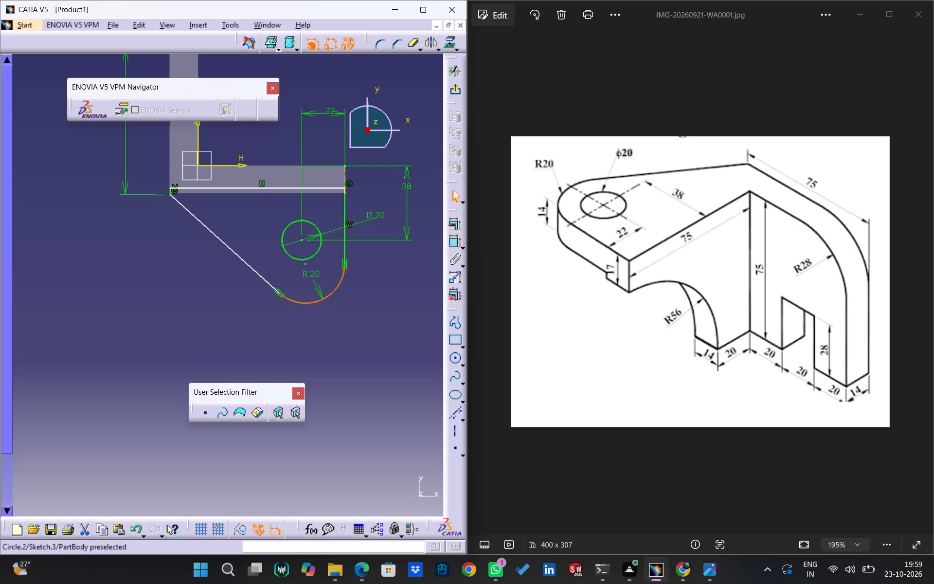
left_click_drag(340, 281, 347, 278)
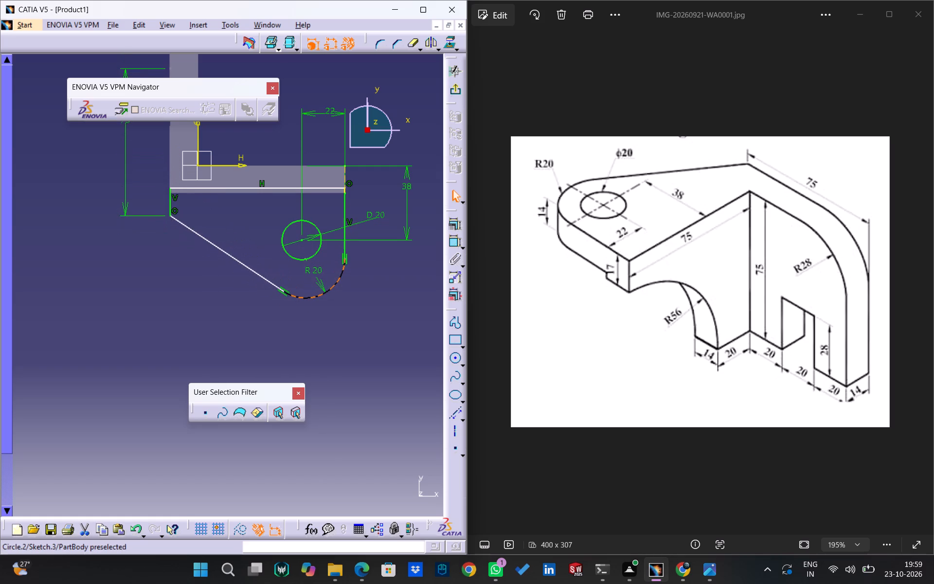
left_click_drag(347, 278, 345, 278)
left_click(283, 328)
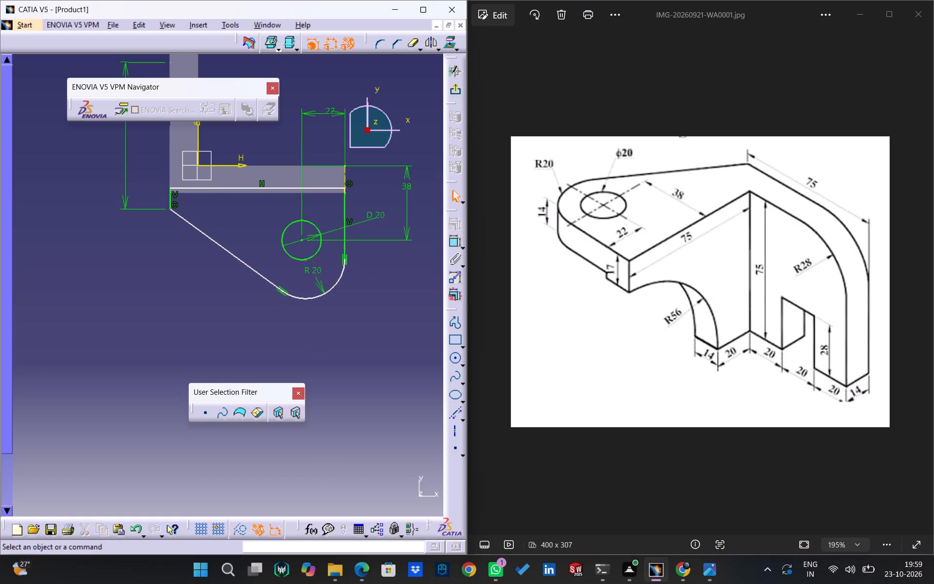
Delete the tangency constraints at both ends of the R20 arc, where it meets the vertical and slanted lines.
left_click(347, 261)
left_click(350, 263)
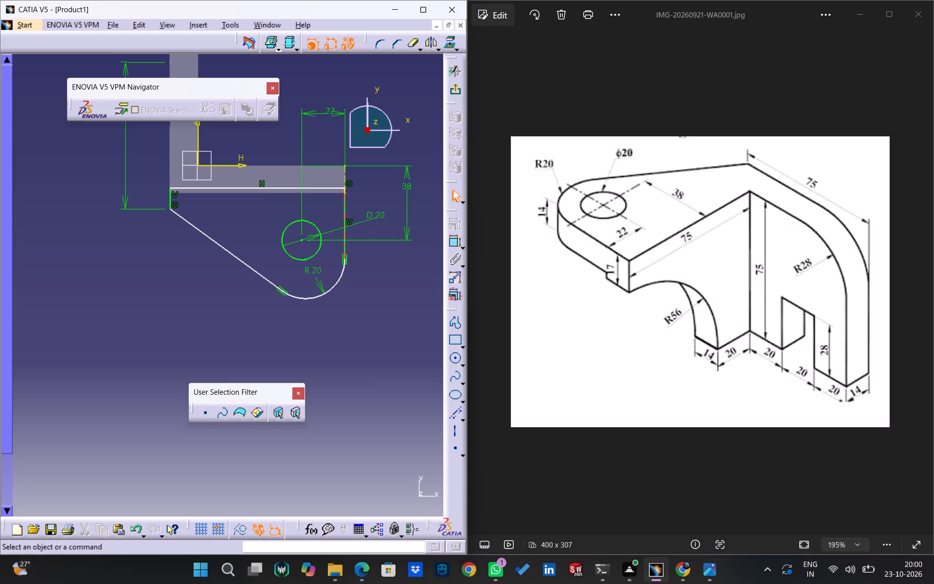
left_click(347, 255)
left_click(347, 268)
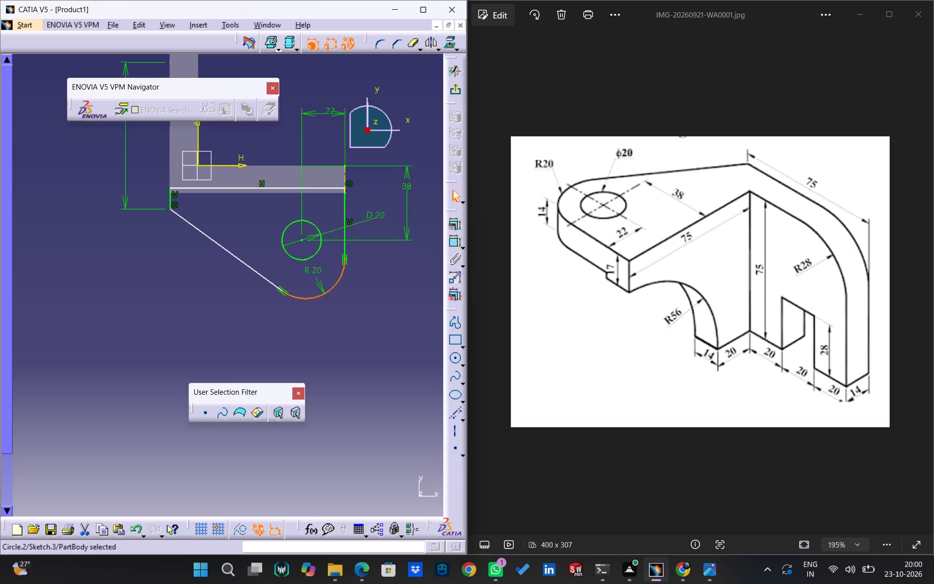
left_click(361, 292)
middle_click_drag(353, 281, 352, 224)
right_click(353, 281)
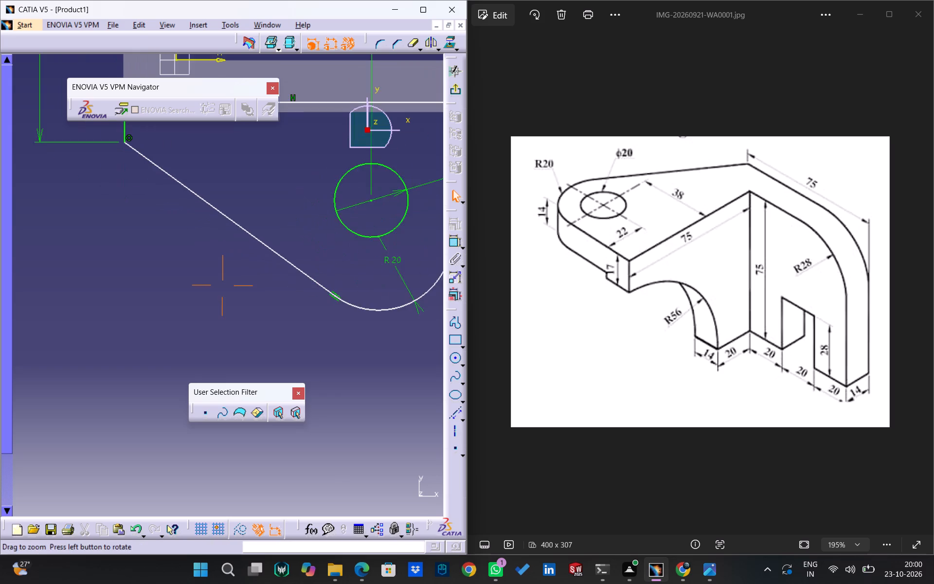
middle_click_drag(347, 263, 216, 282)
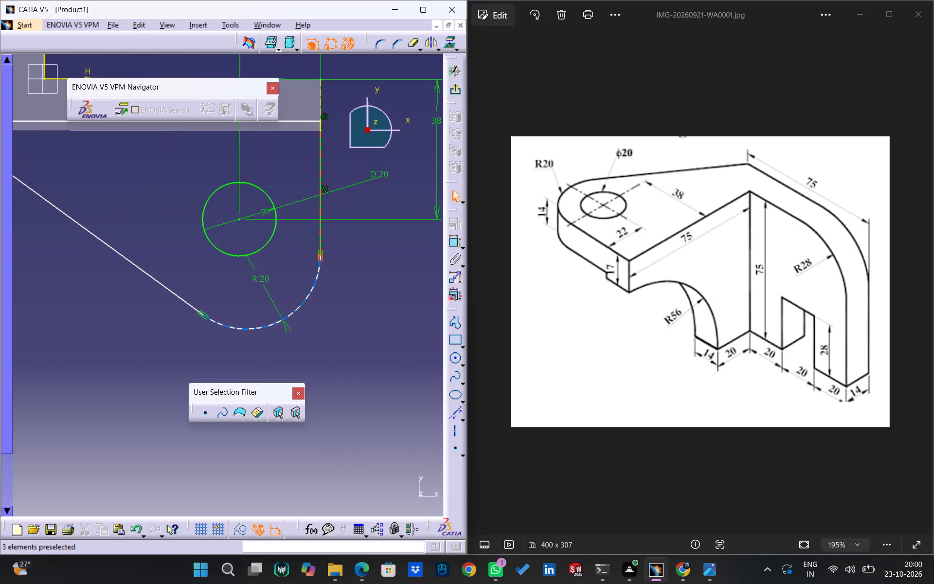
left_click(317, 255)
key("Delete")
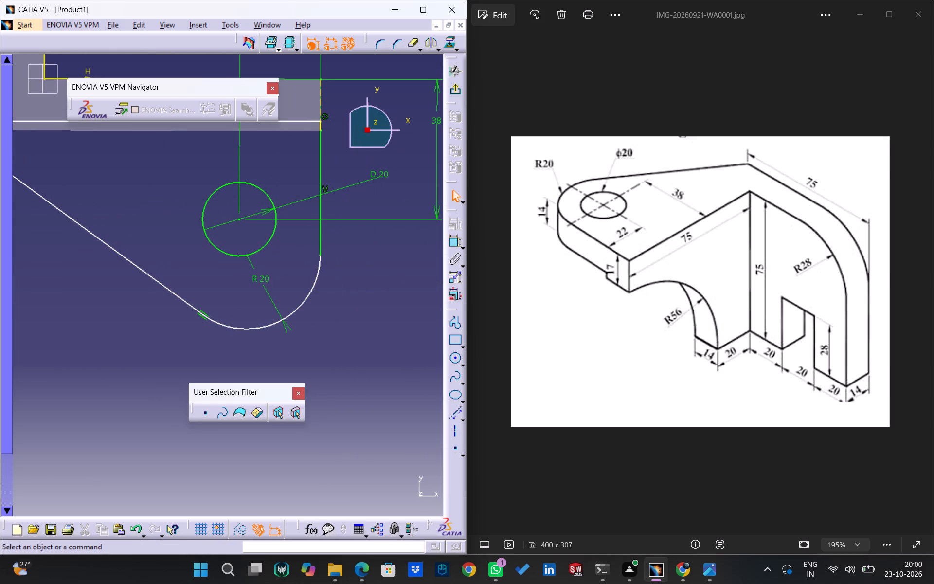
left_click(203, 312)
left_click(206, 310)
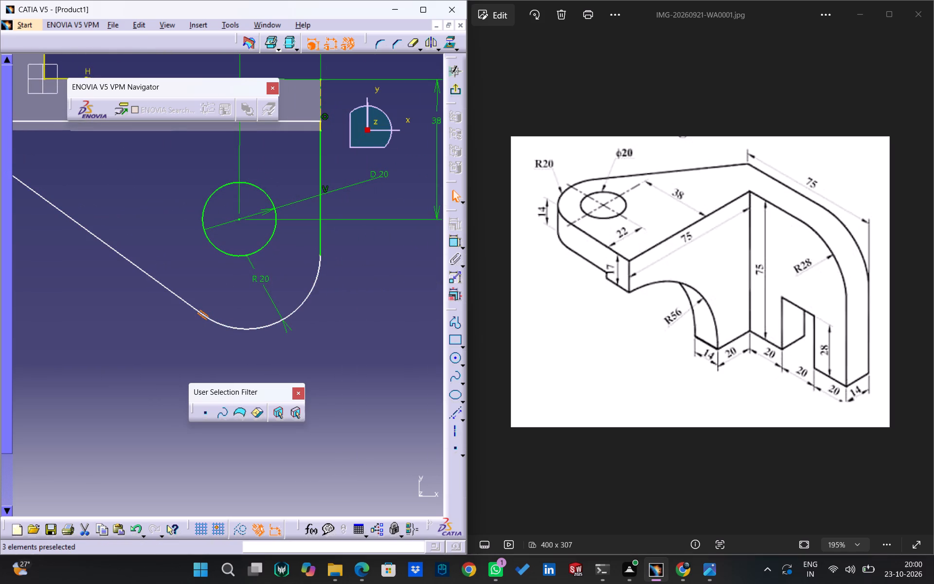
key("Delete")
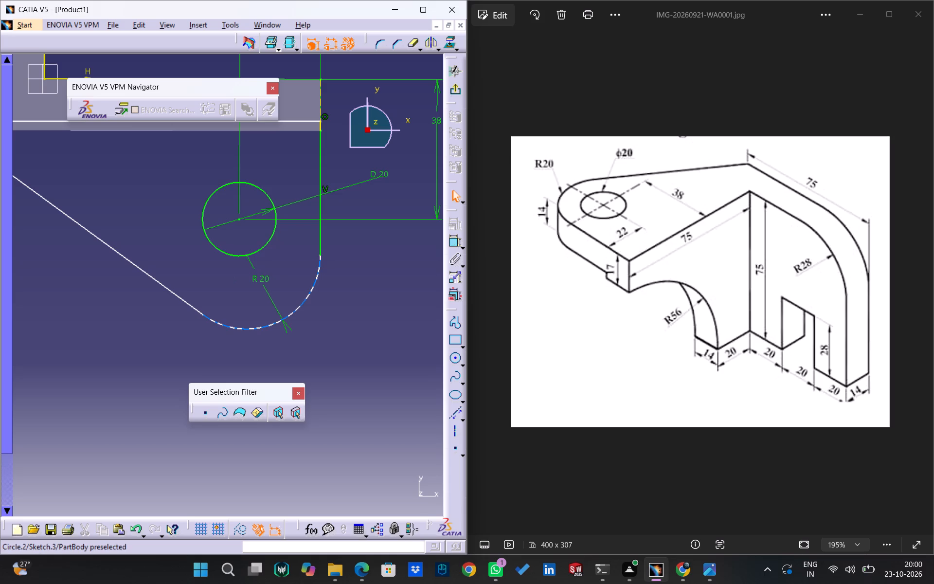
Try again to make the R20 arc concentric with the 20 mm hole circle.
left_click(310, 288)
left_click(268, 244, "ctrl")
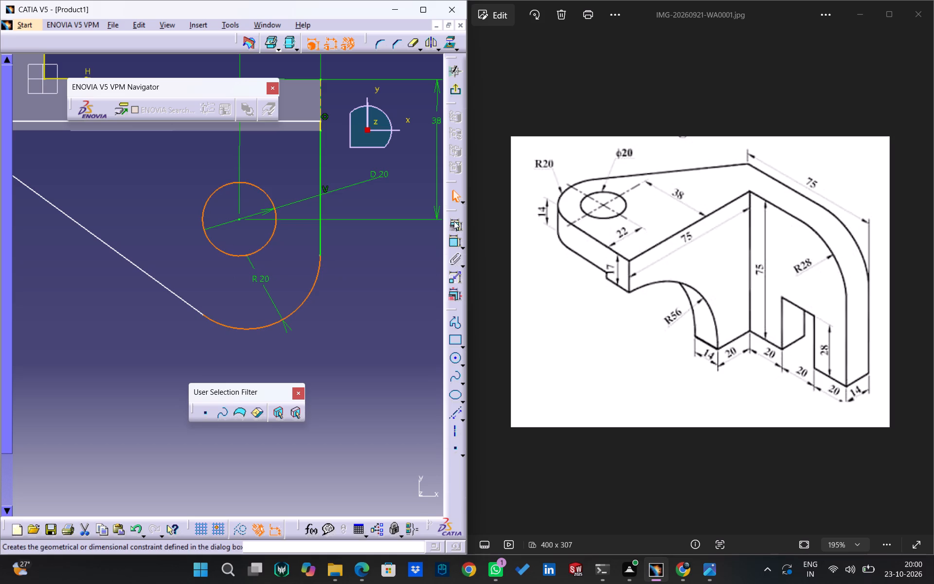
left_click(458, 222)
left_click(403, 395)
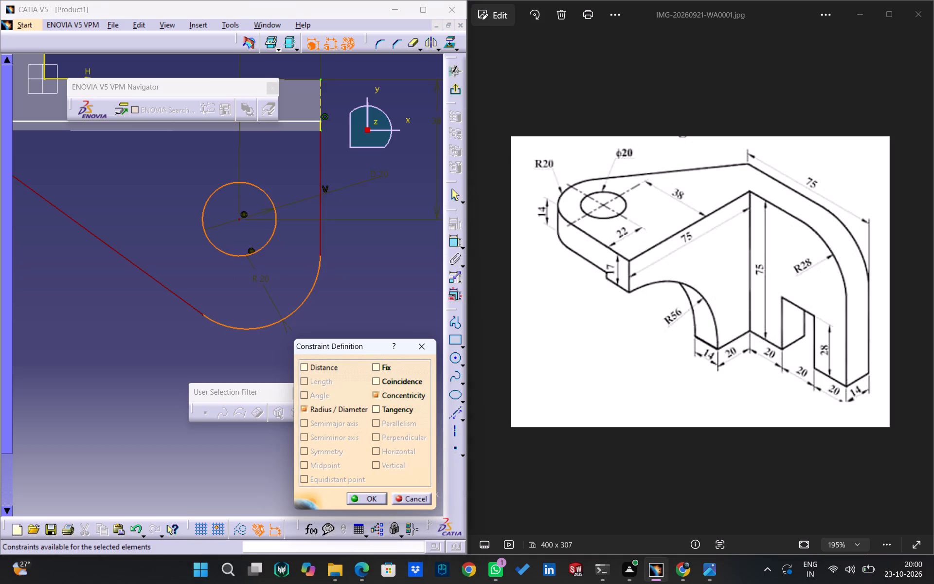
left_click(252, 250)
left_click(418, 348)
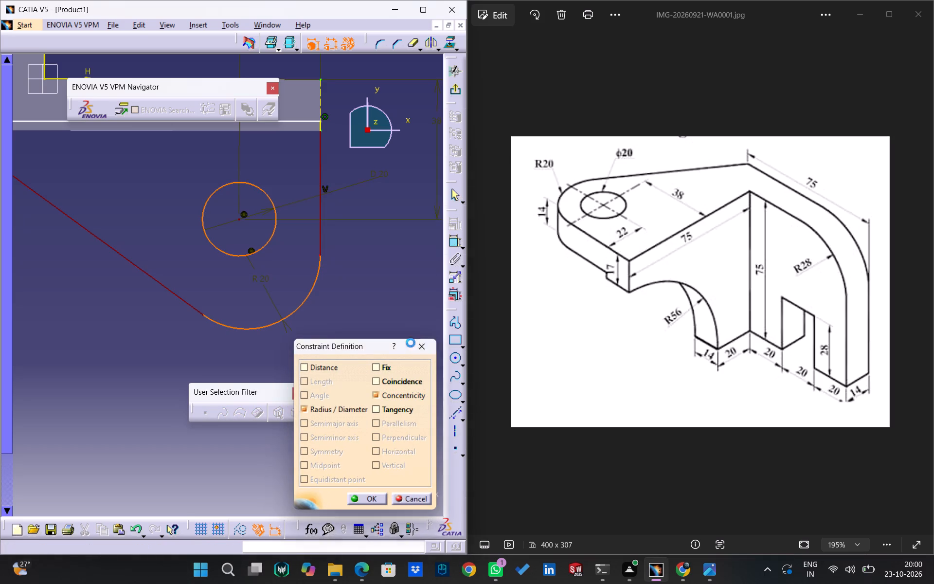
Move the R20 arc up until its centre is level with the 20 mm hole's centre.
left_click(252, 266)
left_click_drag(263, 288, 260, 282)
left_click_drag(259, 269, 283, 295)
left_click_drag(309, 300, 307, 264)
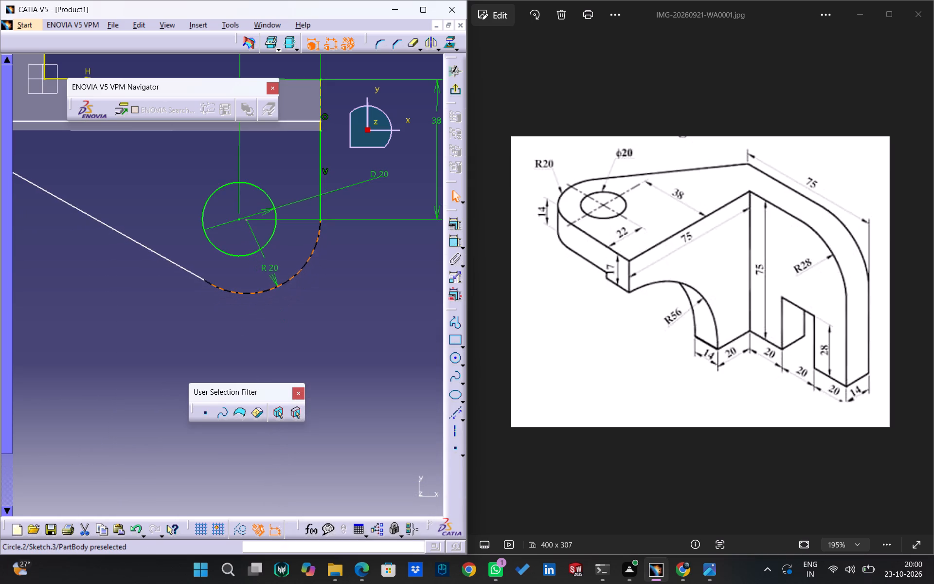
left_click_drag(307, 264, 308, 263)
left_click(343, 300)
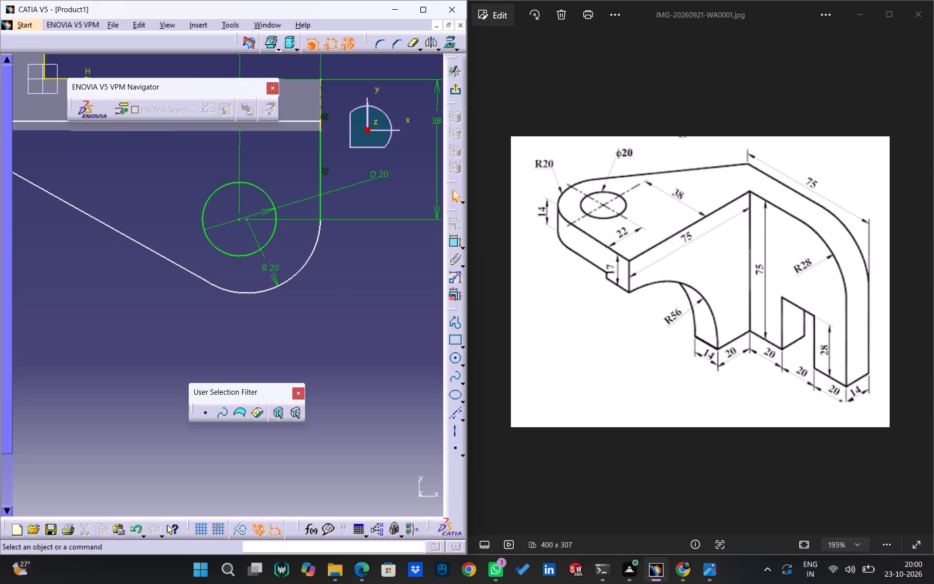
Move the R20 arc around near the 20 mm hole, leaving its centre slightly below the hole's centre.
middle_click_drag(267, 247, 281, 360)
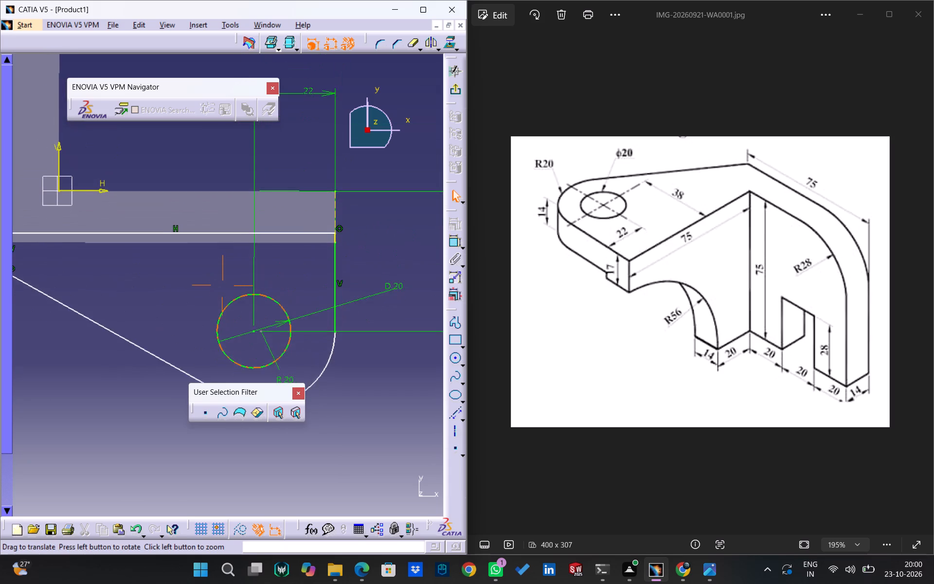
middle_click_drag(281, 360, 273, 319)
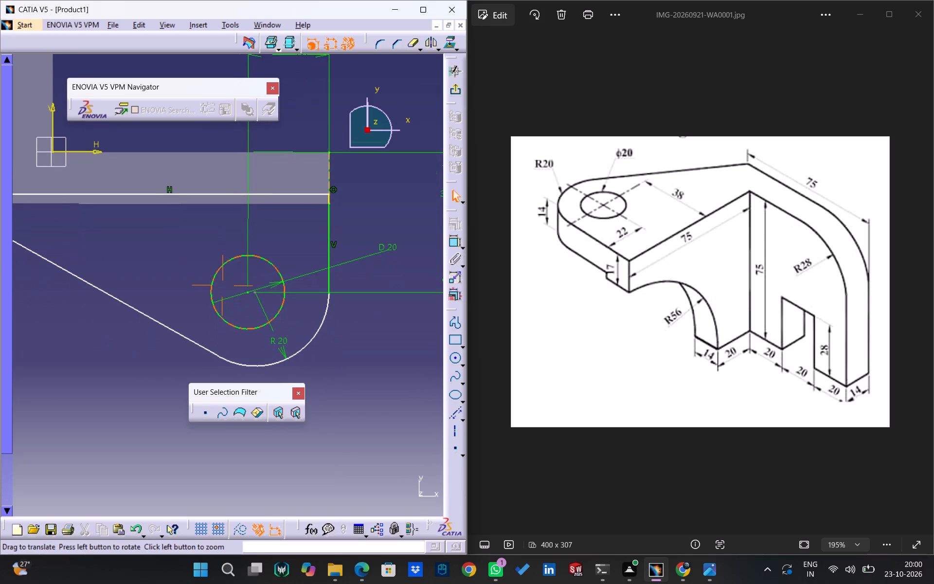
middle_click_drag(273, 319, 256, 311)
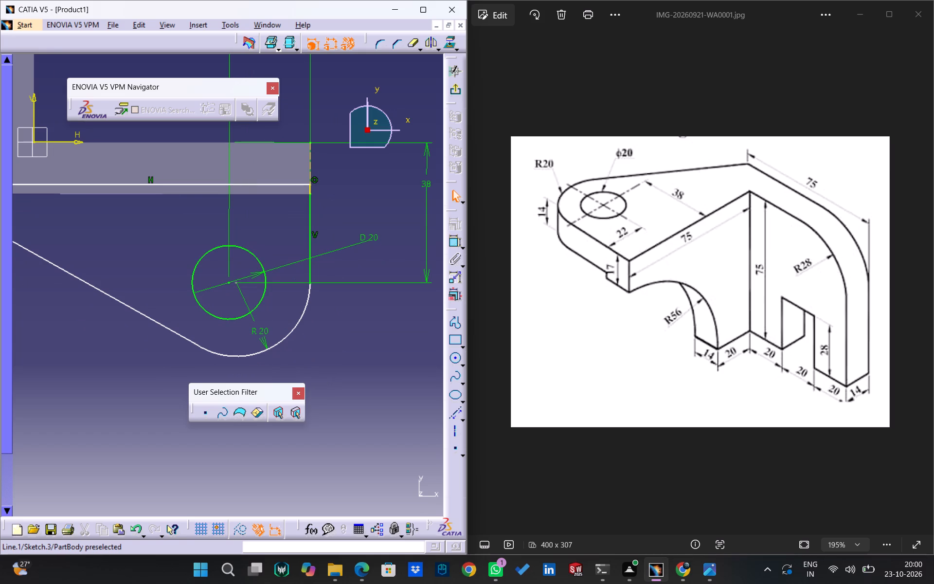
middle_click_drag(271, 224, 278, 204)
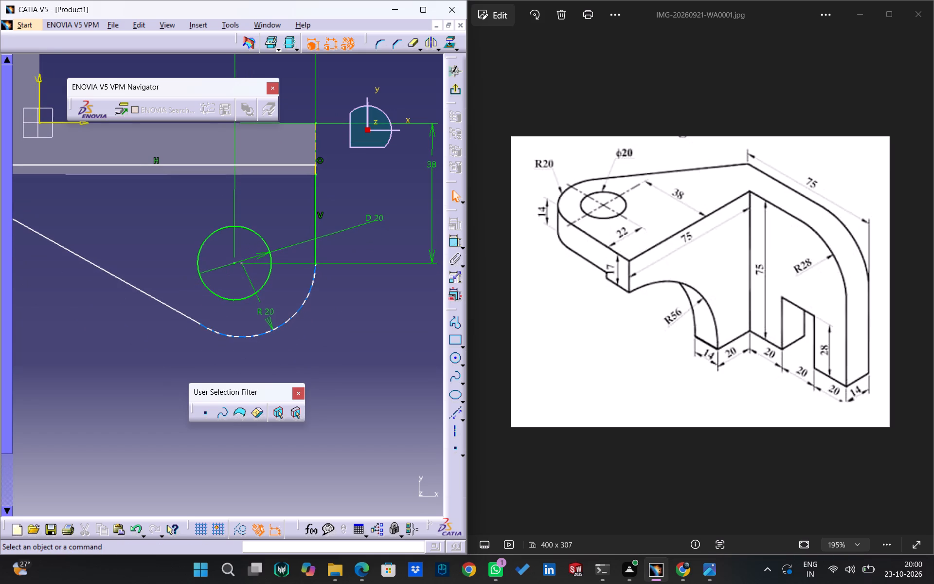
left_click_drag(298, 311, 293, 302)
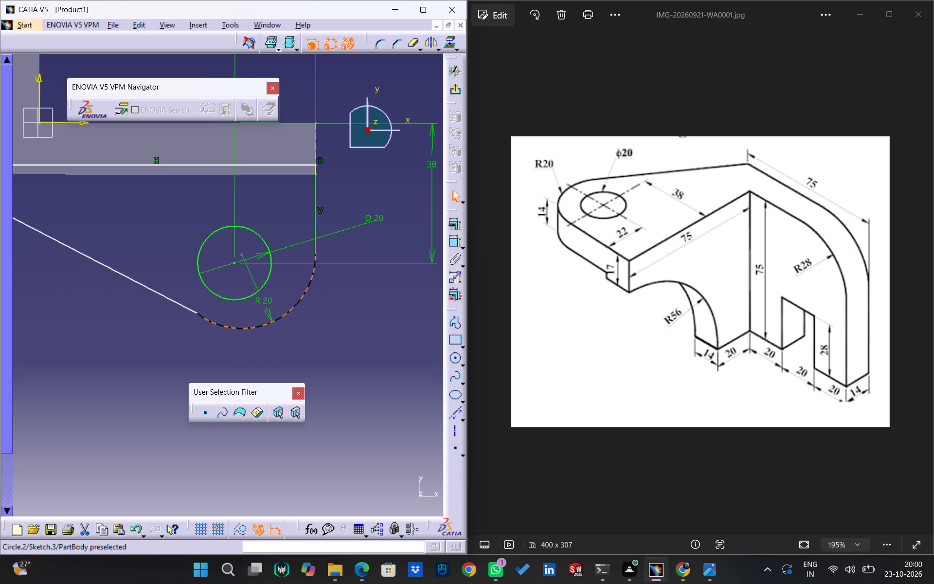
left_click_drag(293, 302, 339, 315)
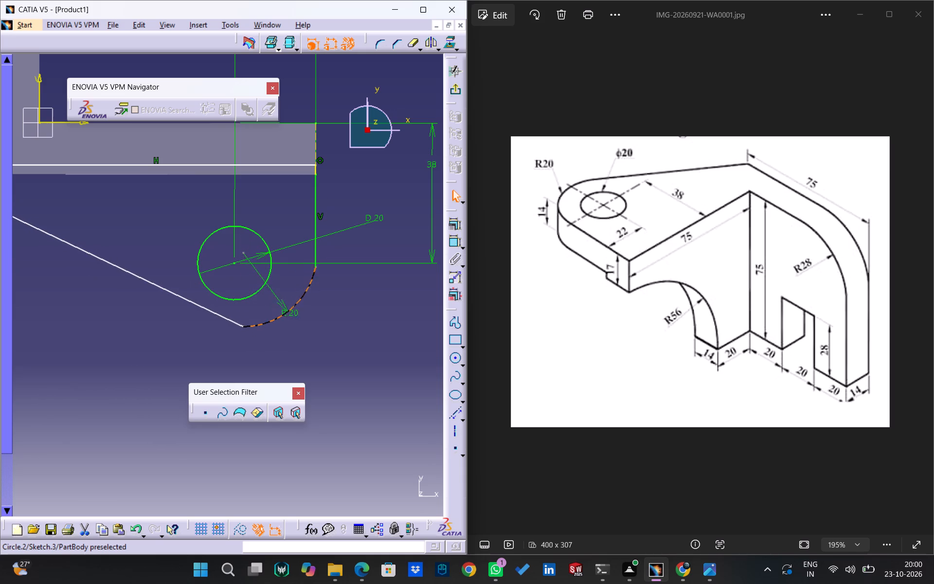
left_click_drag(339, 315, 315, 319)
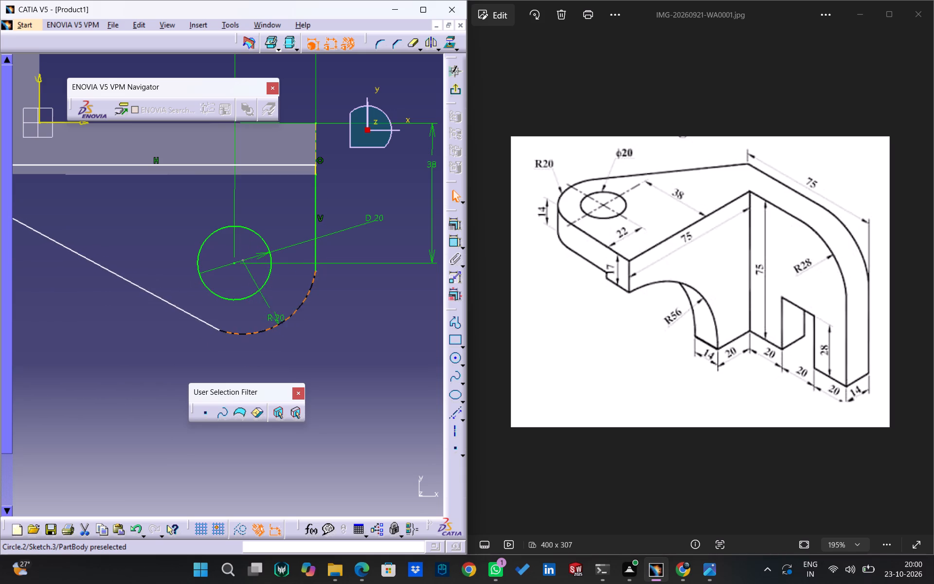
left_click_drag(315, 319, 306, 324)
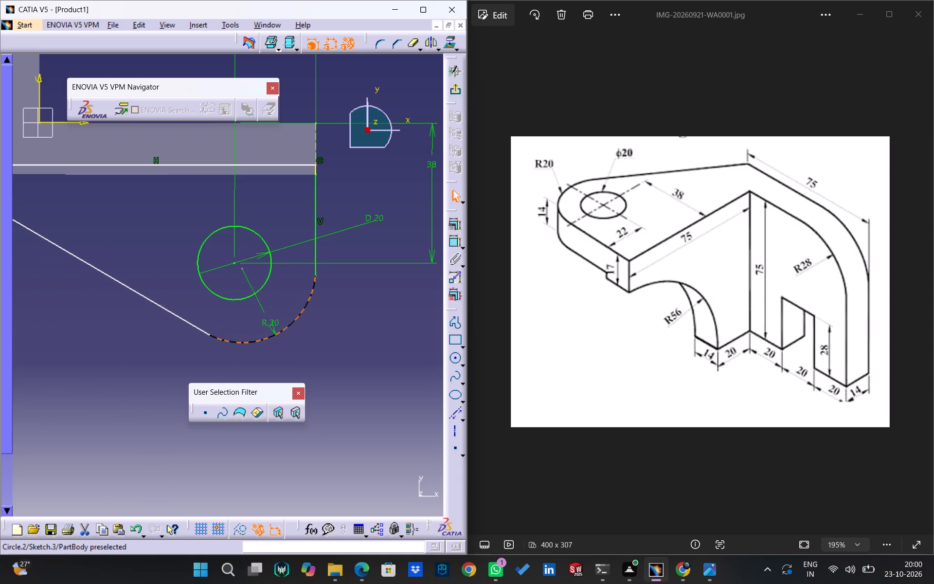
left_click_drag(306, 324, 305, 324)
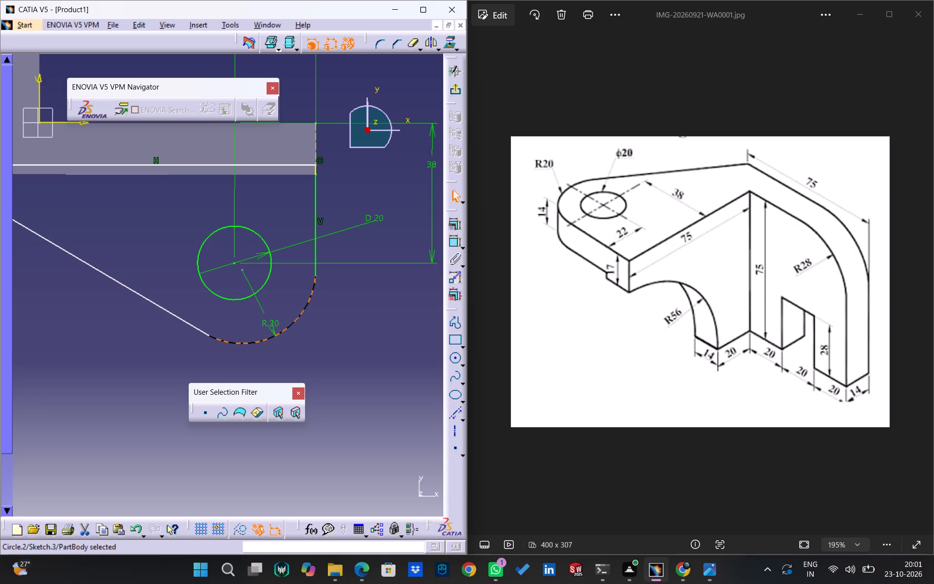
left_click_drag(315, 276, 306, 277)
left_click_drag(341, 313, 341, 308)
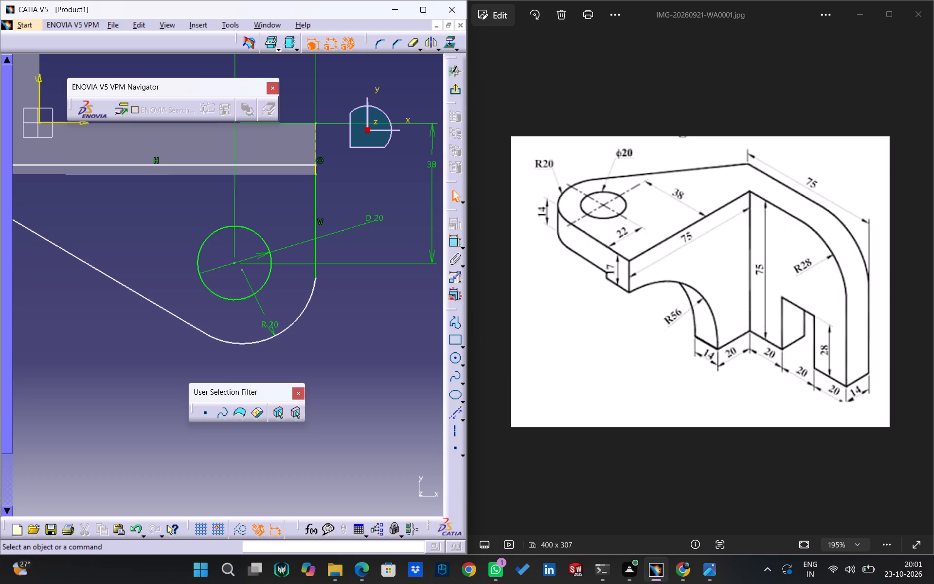
Delete the vertical constraint on the short line at the slanted line's upper end.
middle_click_drag(235, 304, 356, 329)
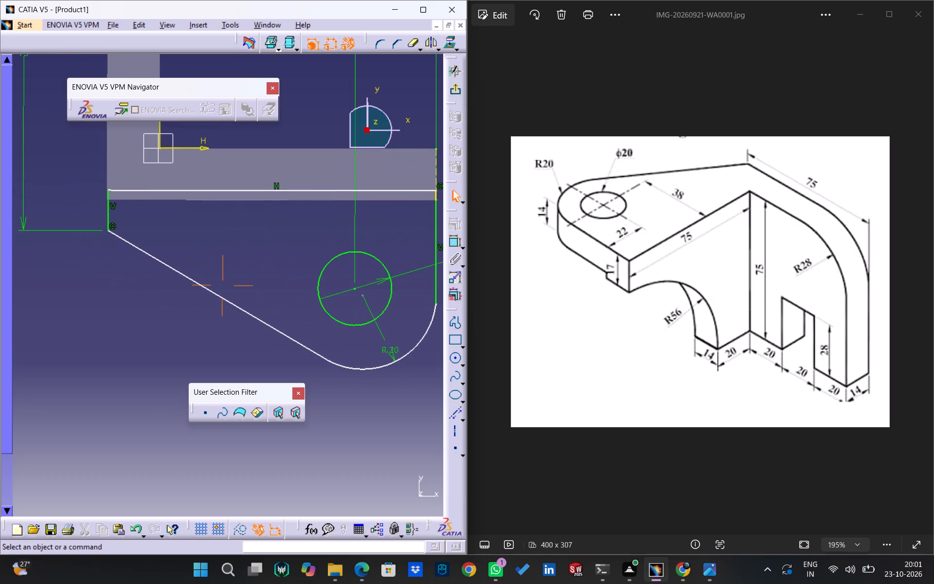
middle_click_drag(356, 329, 355, 347)
right_click(356, 329)
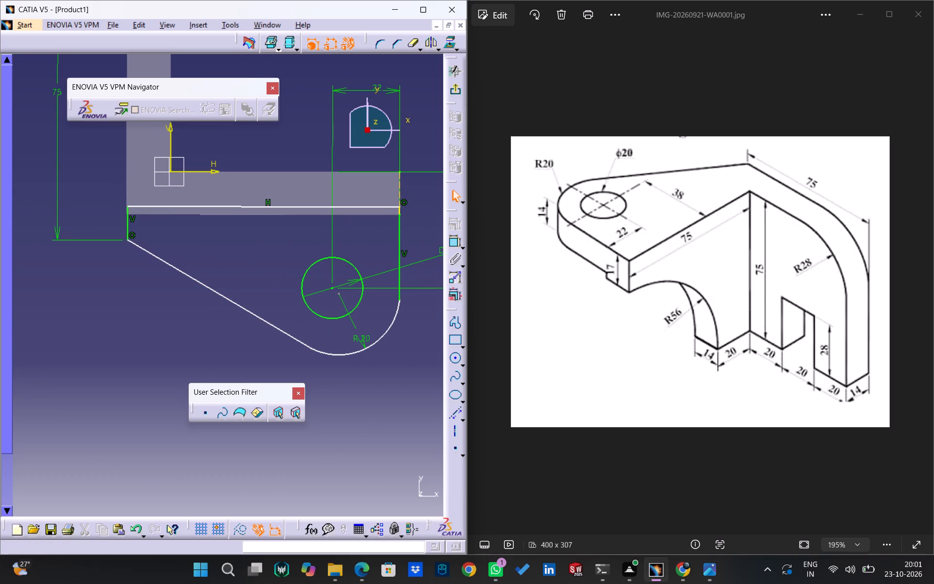
left_click(132, 219)
key("Delete")
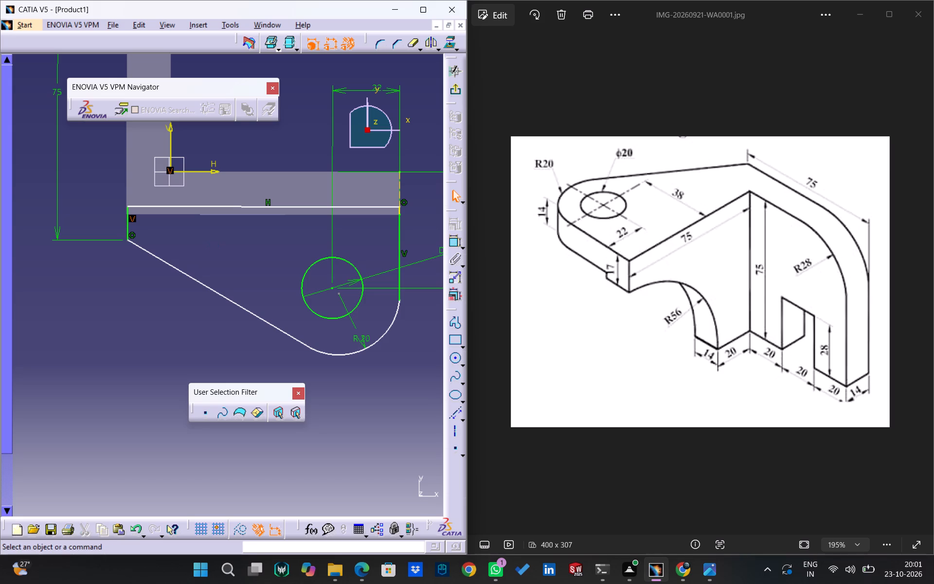
Apply a concentricity constraint between the R20 arc and the 20 mm hole circle.
left_click(380, 336)
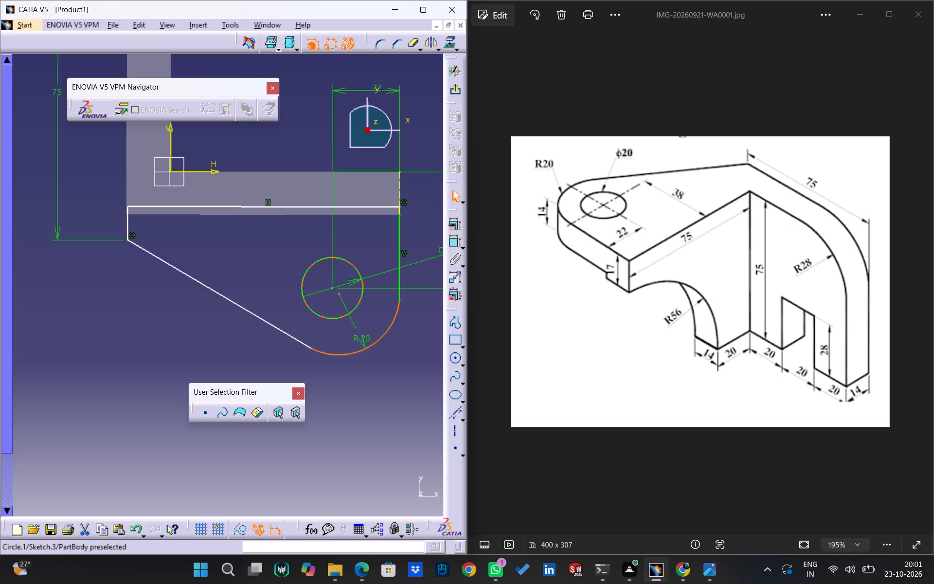
left_click(354, 307, "ctrl")
left_click(456, 222)
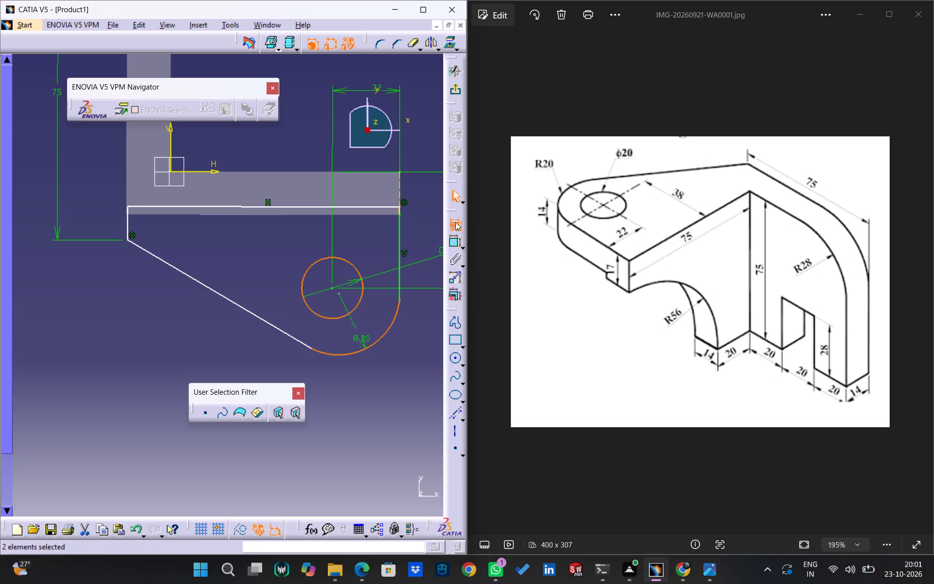
left_click(389, 392)
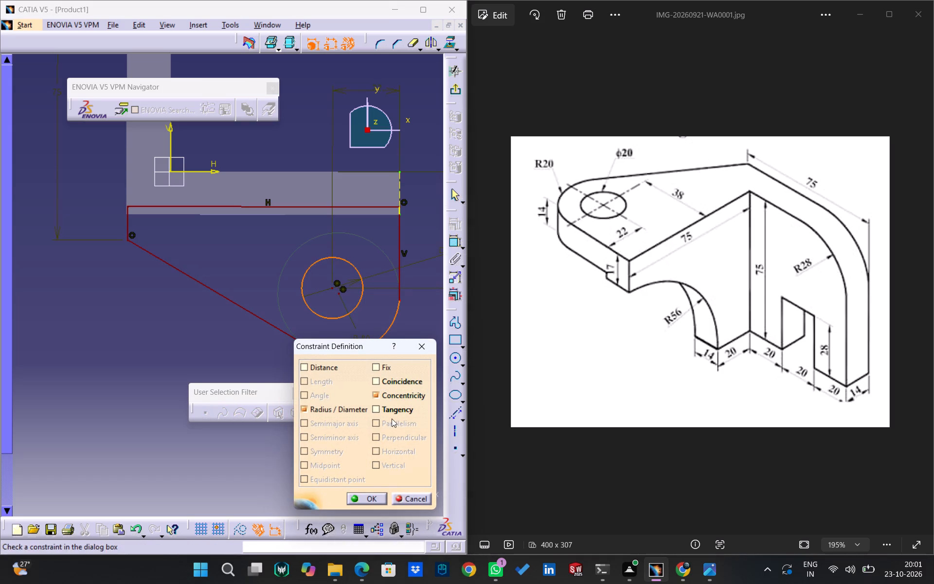
left_click(365, 494)
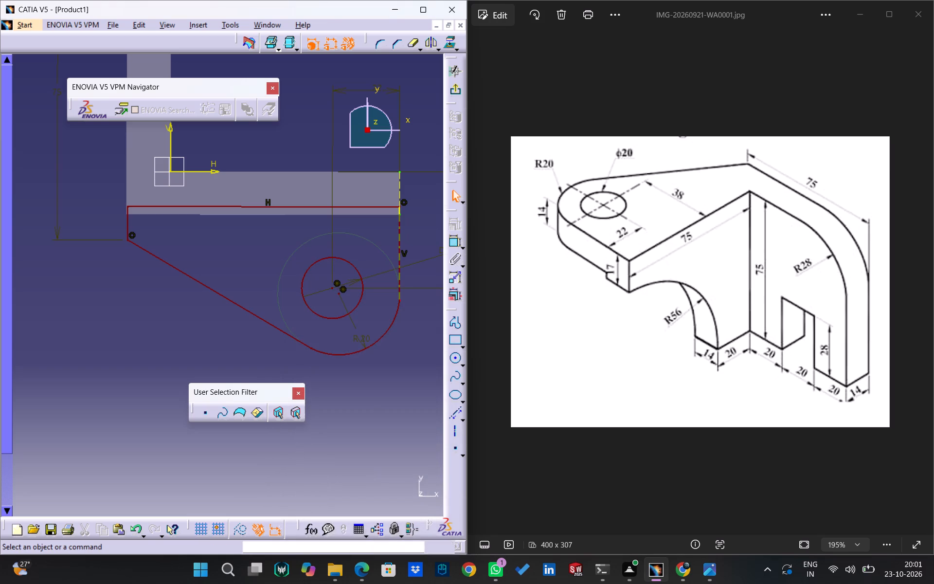
Delete the short line's coincidence constraint and the vertical constraint on the line joining the R20 arc beside the hole.
left_click(130, 236)
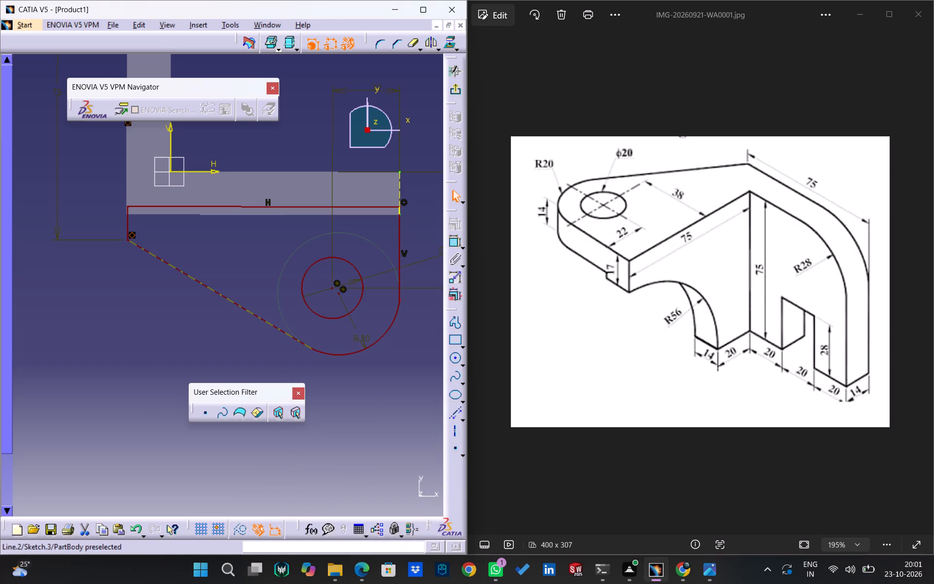
key("Delete")
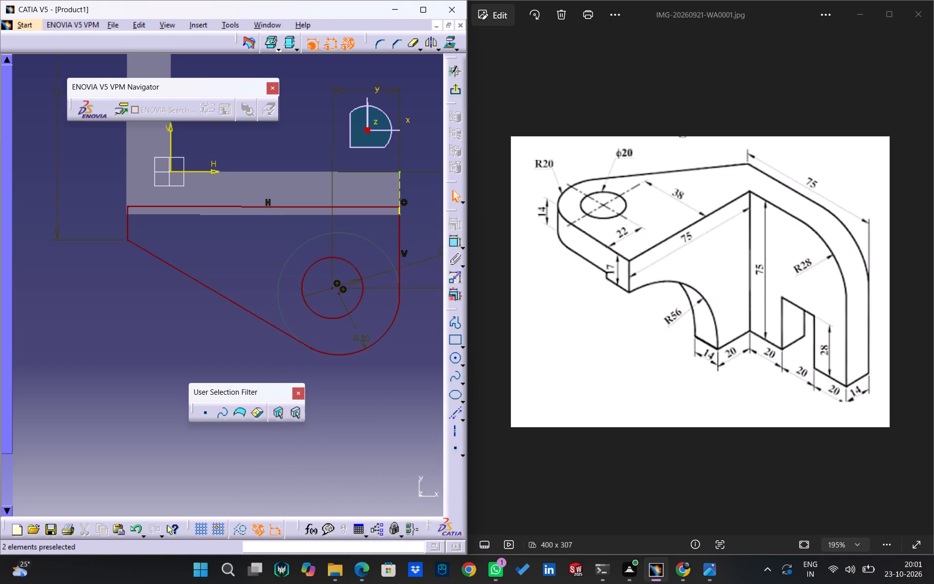
left_click(343, 290)
left_click(419, 374)
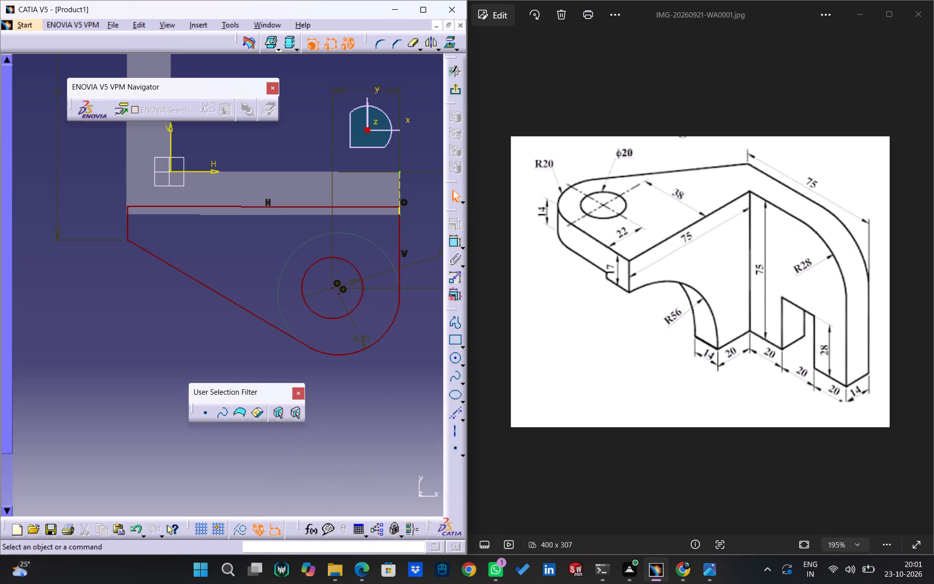
left_click(404, 254)
key("Delete")
Constrain the short line at the slanted line's upper end coincident with the plate's adjacent side edge.
middle_click_drag(244, 345, 206, 347)
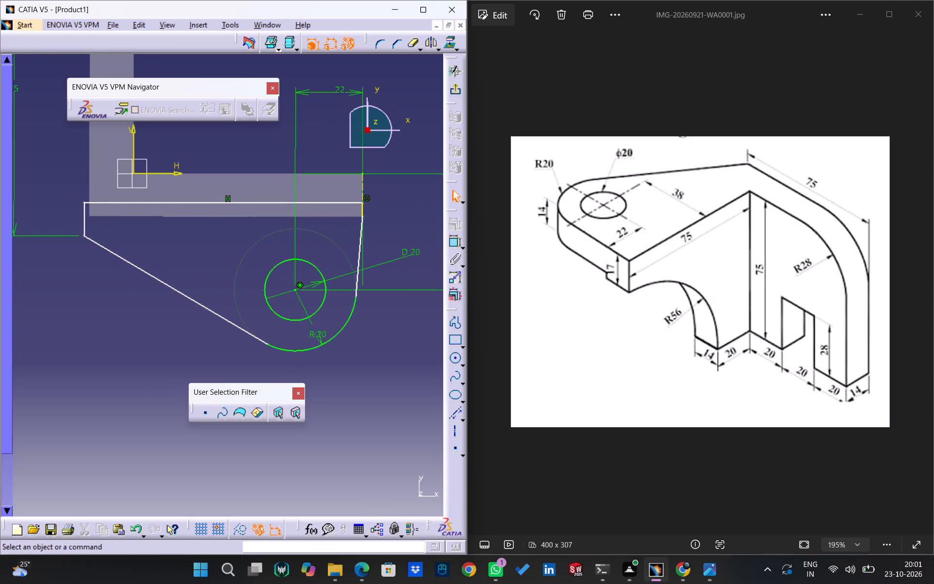
left_click(83, 220)
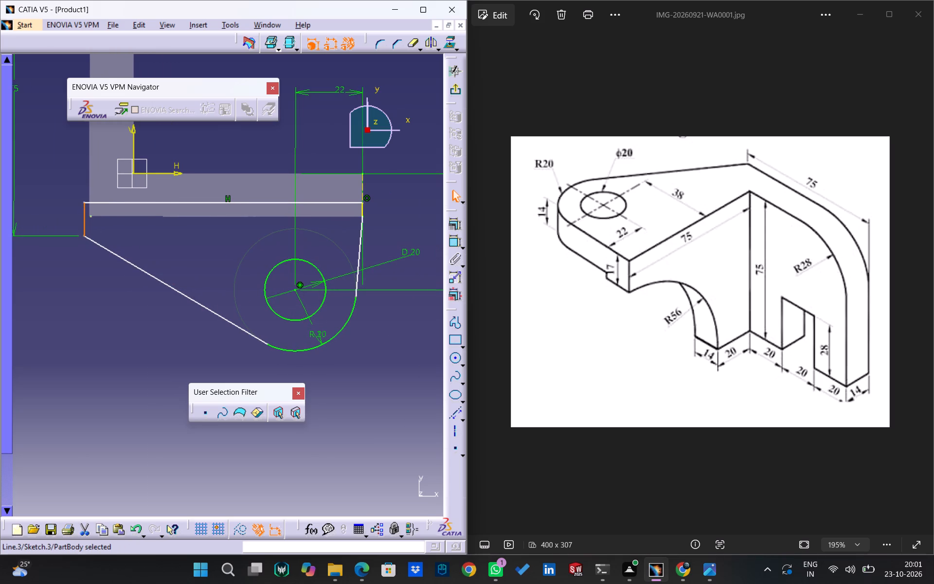
left_click(88, 211, "ctrl")
left_click(452, 227)
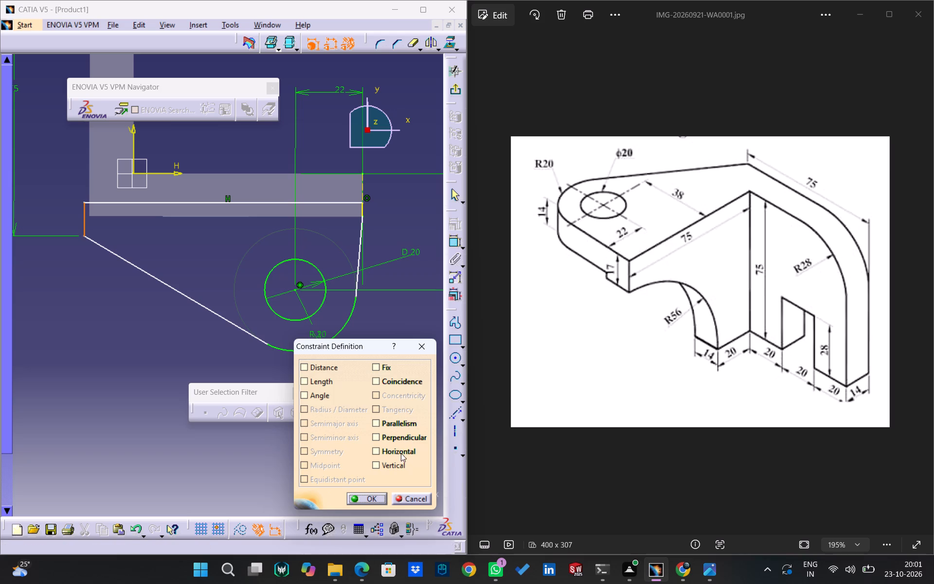
left_click(396, 384)
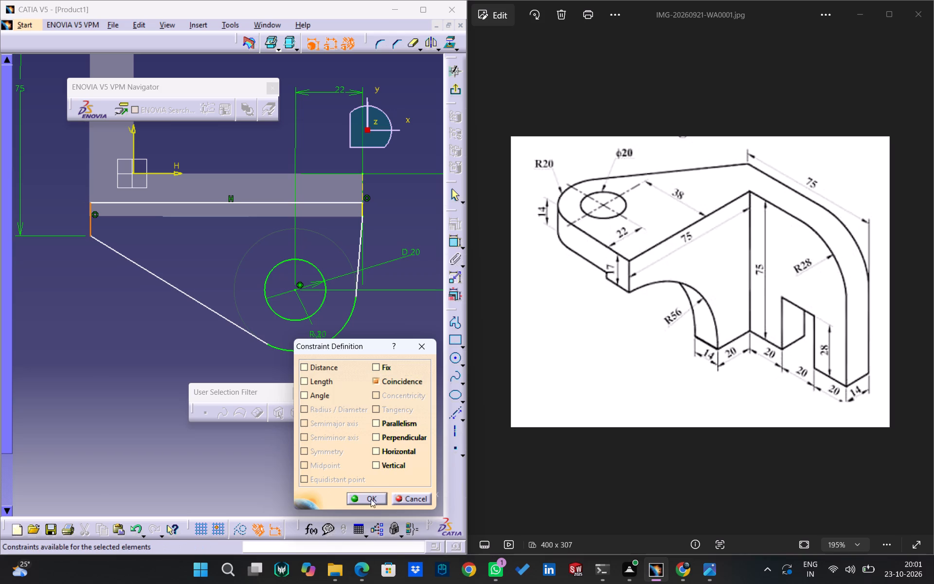
left_click(371, 498)
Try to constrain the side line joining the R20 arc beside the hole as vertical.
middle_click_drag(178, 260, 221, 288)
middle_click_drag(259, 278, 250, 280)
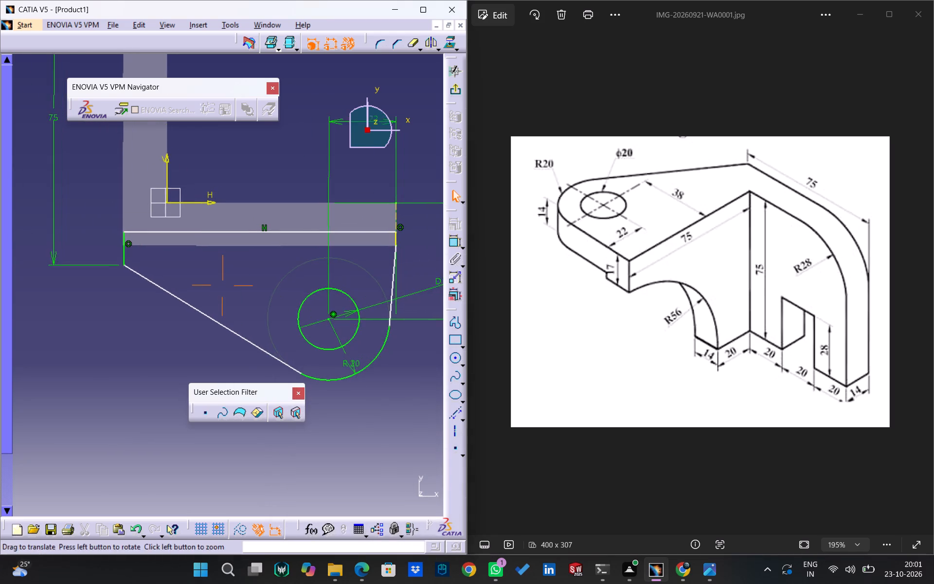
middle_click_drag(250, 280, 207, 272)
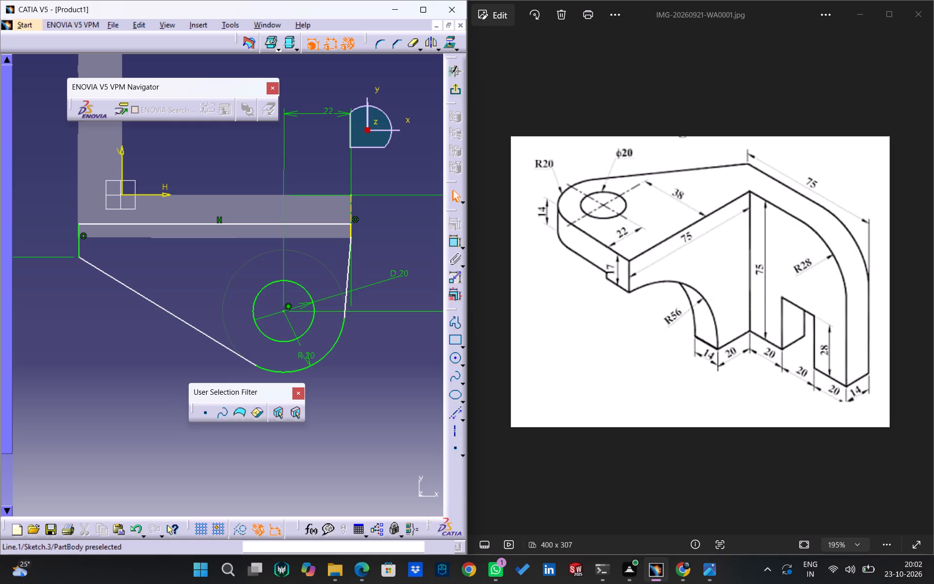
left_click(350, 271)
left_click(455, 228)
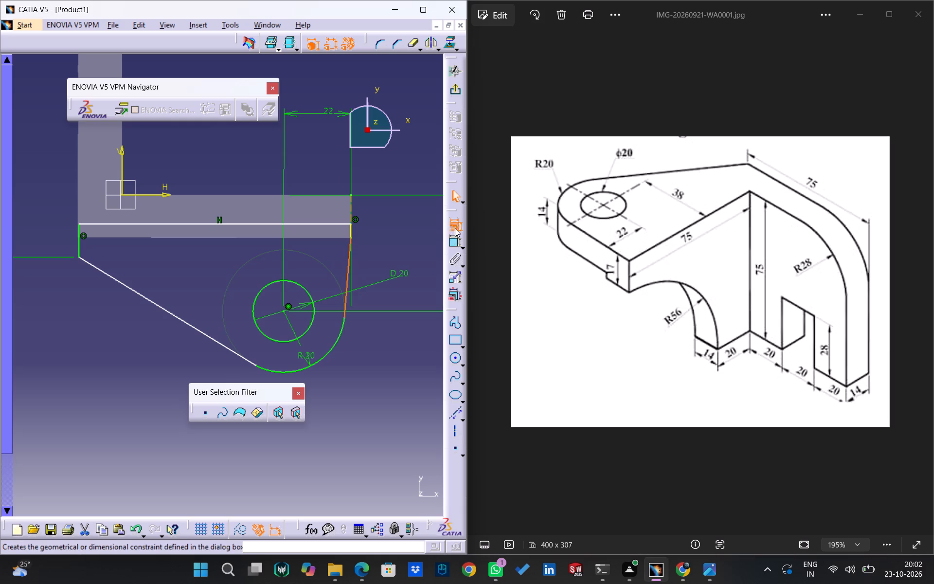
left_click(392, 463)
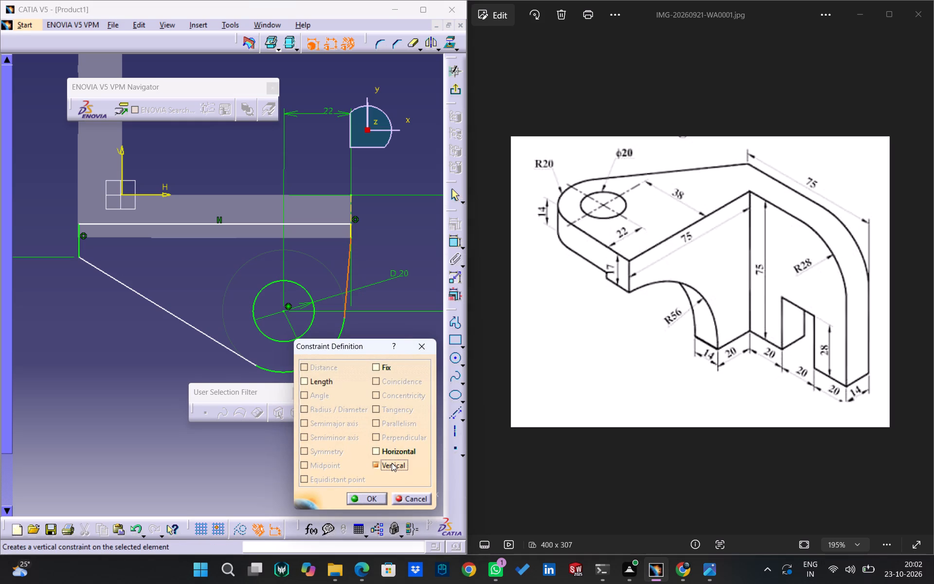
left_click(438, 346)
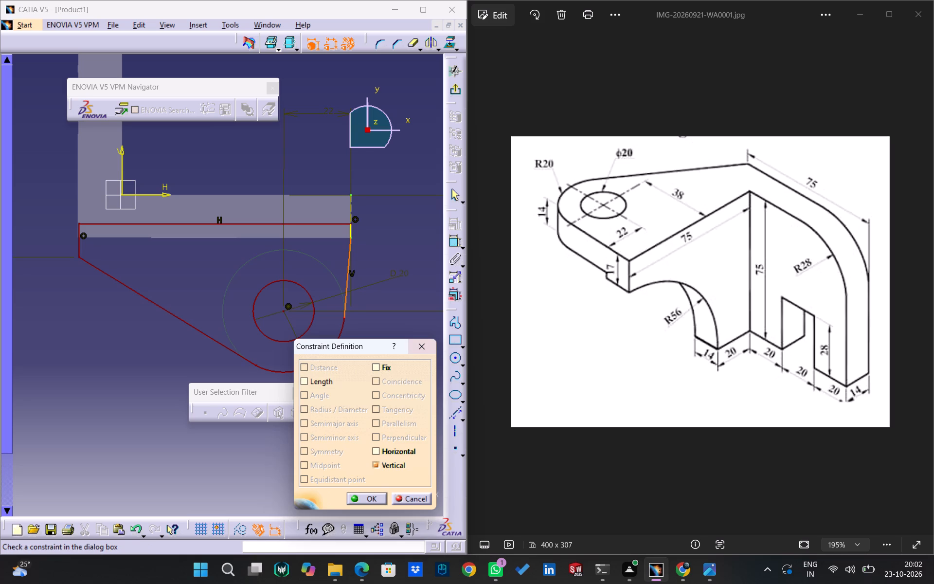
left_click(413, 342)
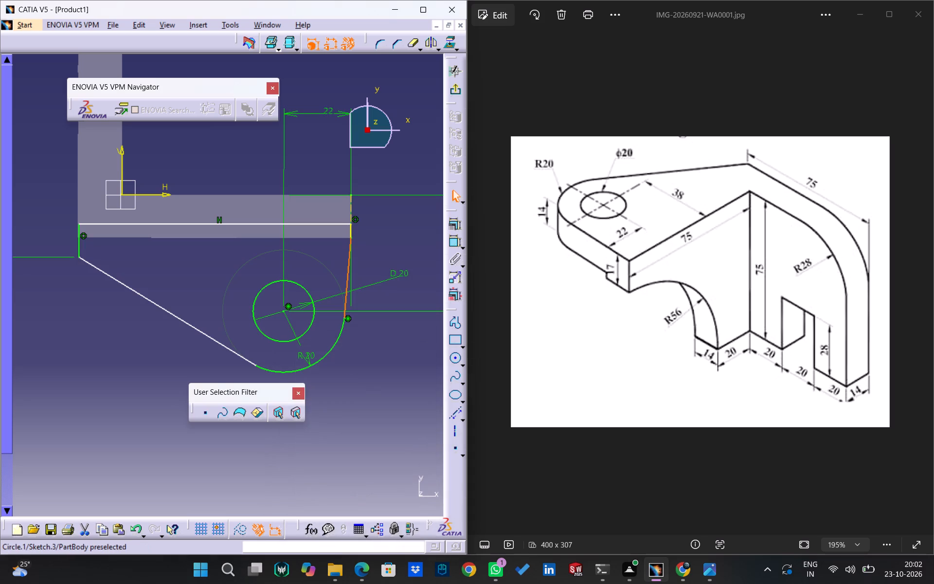
Move the endpoint shared by the side line and the R20 arc a little further down along the arc.
left_click(366, 337)
left_click_drag(346, 319, 366, 326)
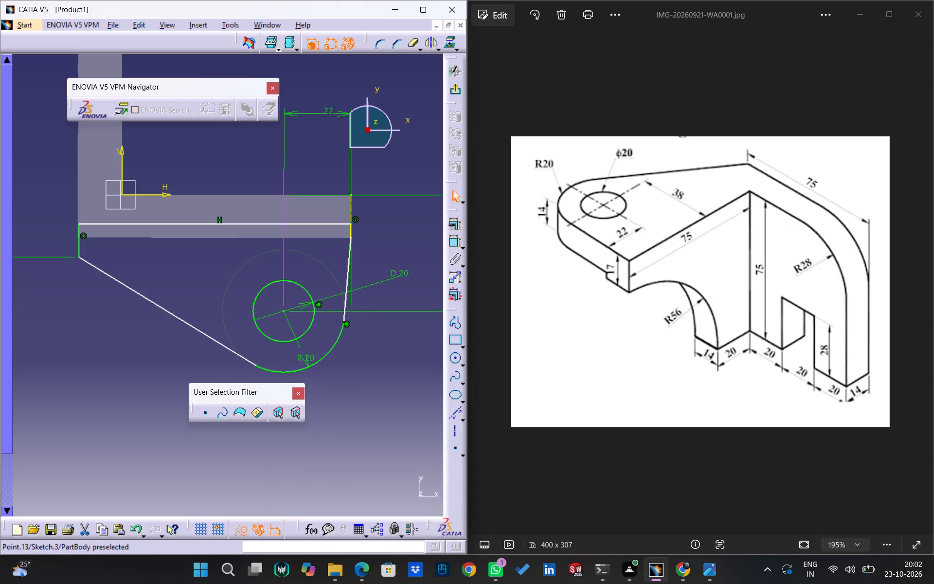
left_click_drag(366, 326, 372, 348)
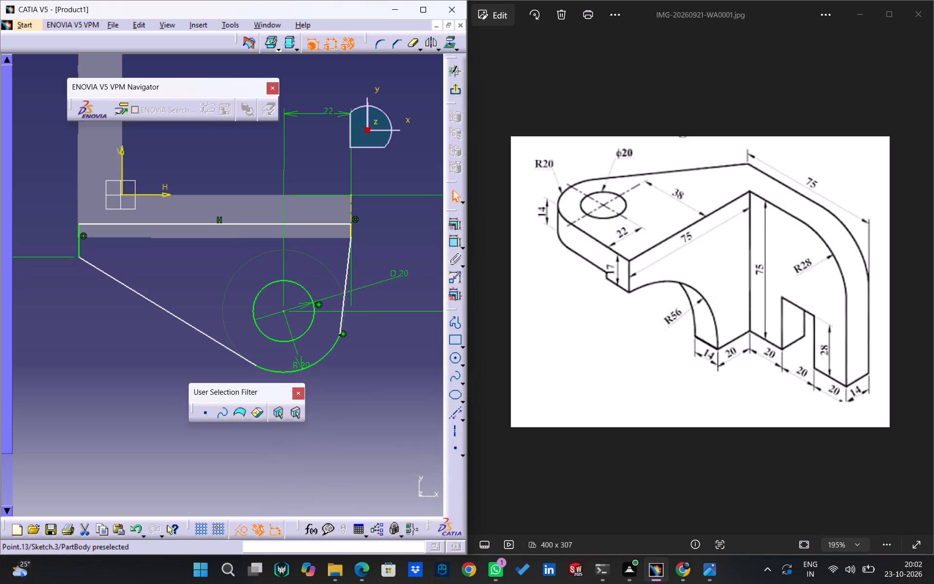
left_click_drag(372, 348, 386, 338)
left_click(376, 362)
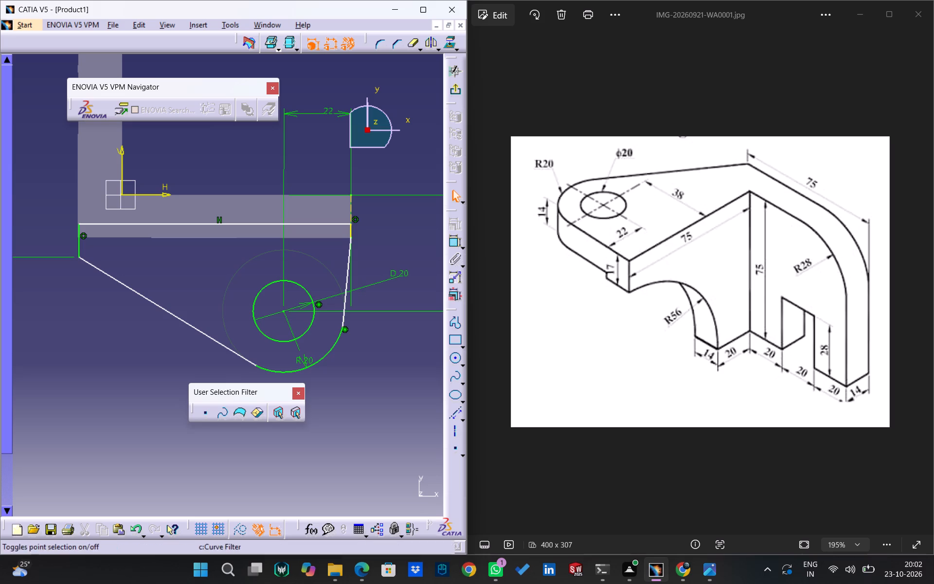
middle_click_drag(187, 264, 218, 294)
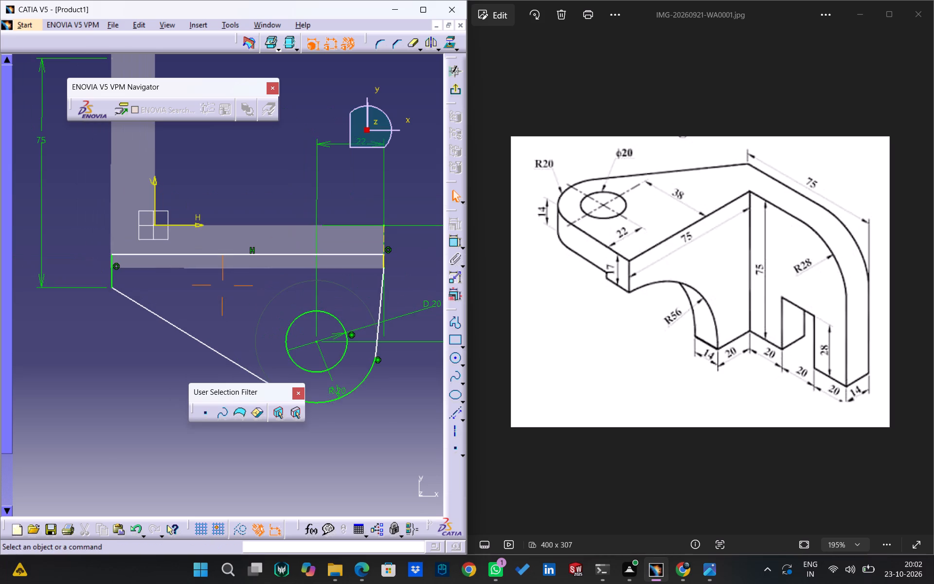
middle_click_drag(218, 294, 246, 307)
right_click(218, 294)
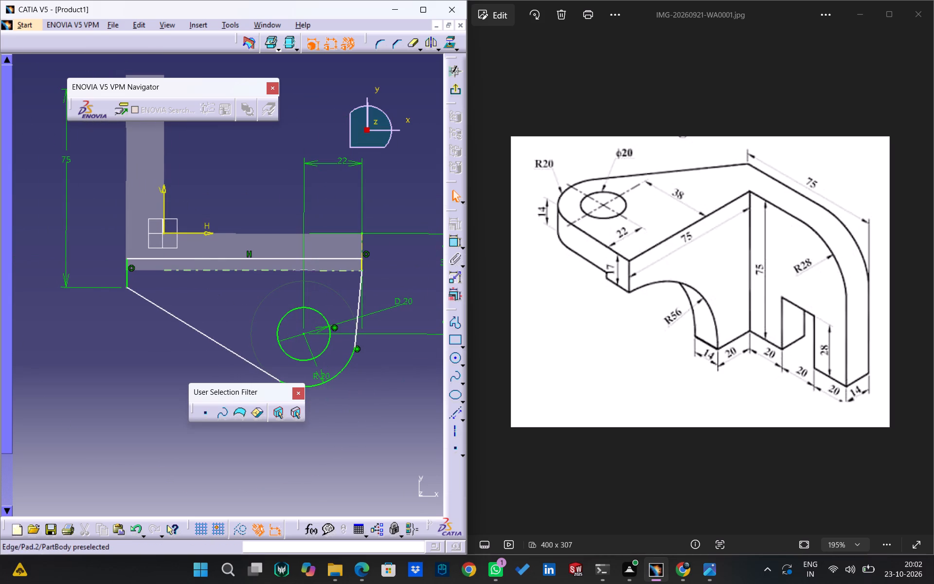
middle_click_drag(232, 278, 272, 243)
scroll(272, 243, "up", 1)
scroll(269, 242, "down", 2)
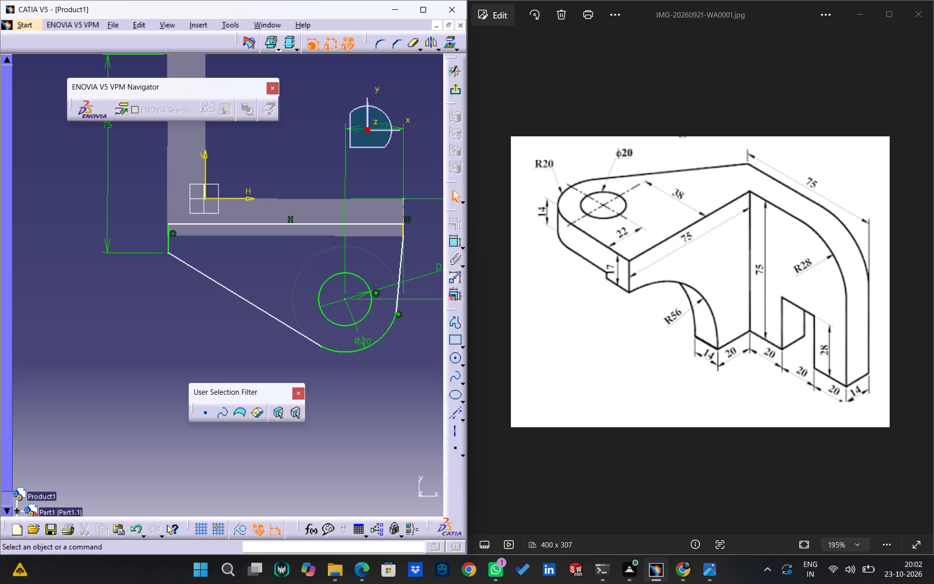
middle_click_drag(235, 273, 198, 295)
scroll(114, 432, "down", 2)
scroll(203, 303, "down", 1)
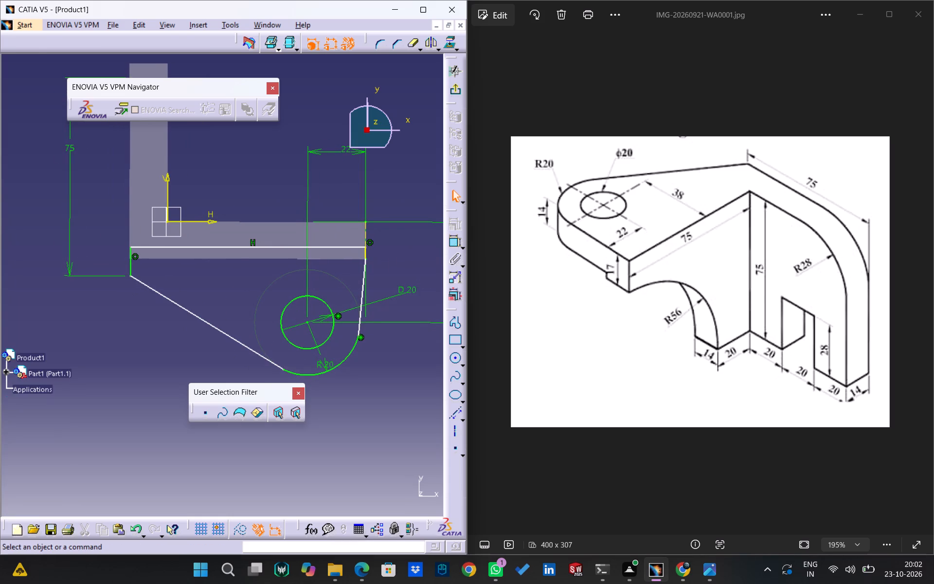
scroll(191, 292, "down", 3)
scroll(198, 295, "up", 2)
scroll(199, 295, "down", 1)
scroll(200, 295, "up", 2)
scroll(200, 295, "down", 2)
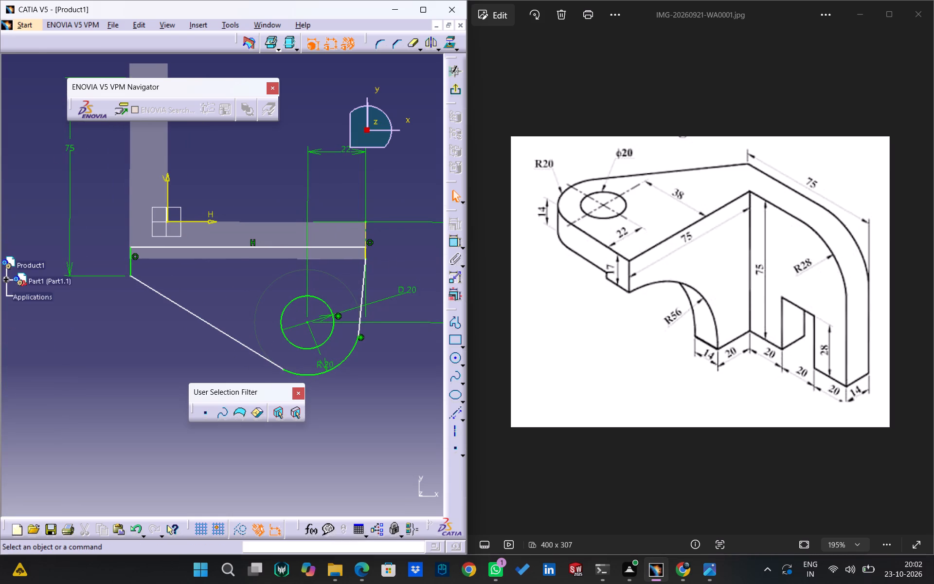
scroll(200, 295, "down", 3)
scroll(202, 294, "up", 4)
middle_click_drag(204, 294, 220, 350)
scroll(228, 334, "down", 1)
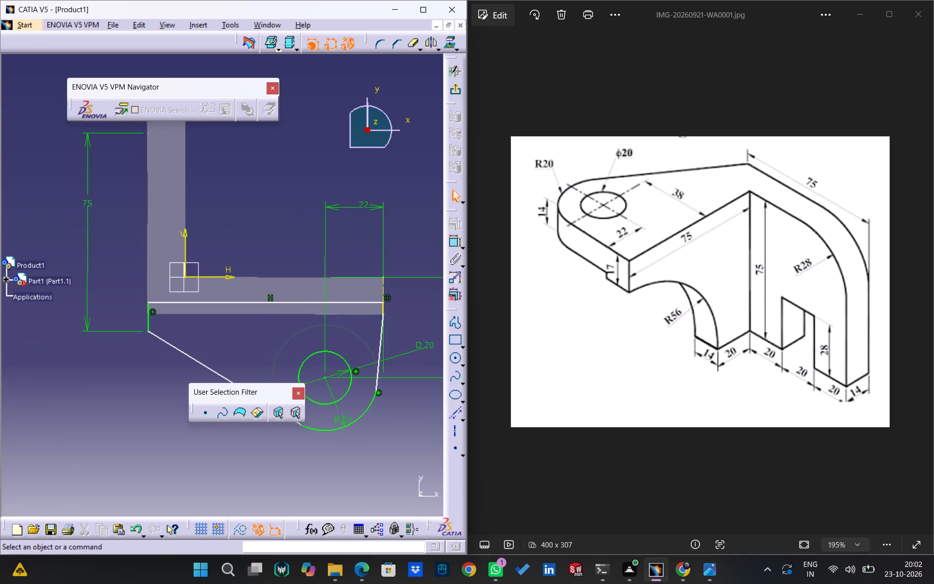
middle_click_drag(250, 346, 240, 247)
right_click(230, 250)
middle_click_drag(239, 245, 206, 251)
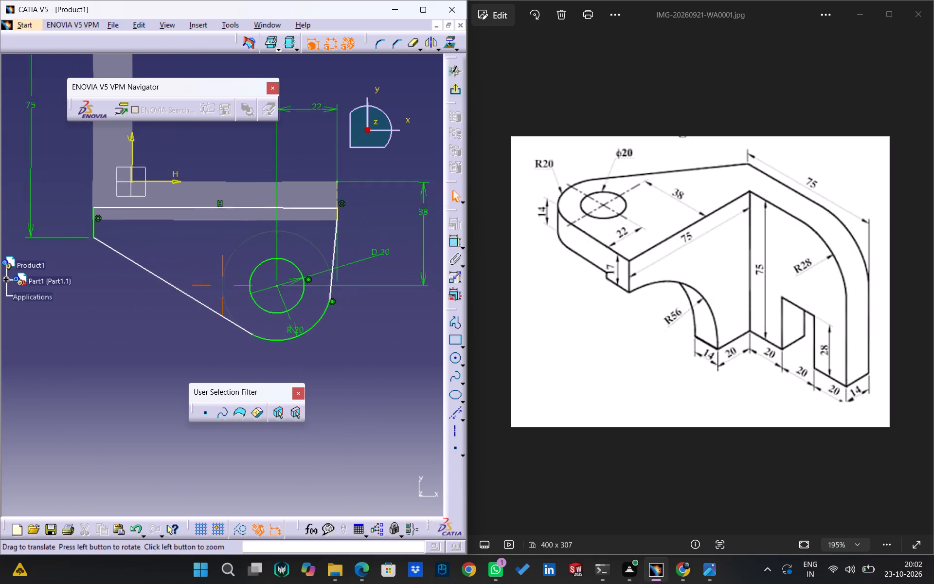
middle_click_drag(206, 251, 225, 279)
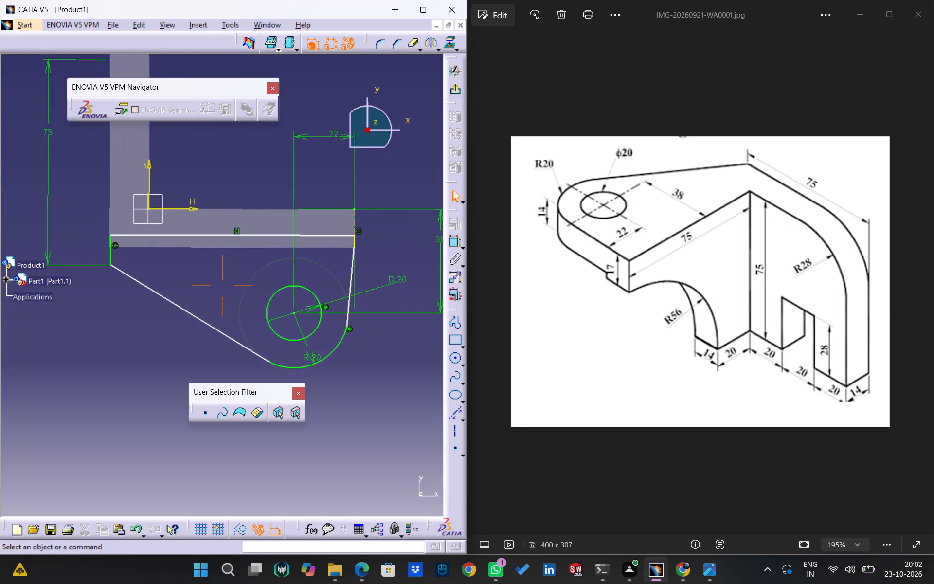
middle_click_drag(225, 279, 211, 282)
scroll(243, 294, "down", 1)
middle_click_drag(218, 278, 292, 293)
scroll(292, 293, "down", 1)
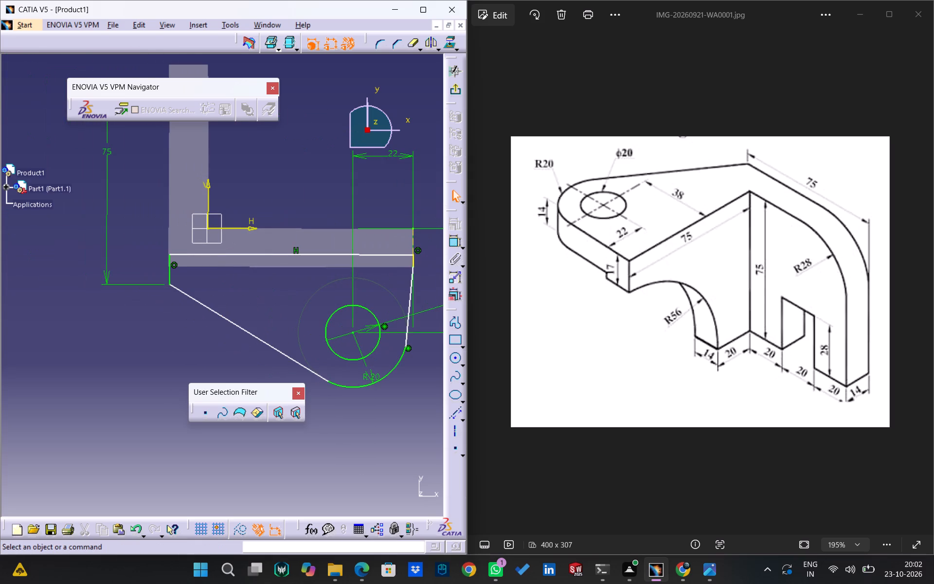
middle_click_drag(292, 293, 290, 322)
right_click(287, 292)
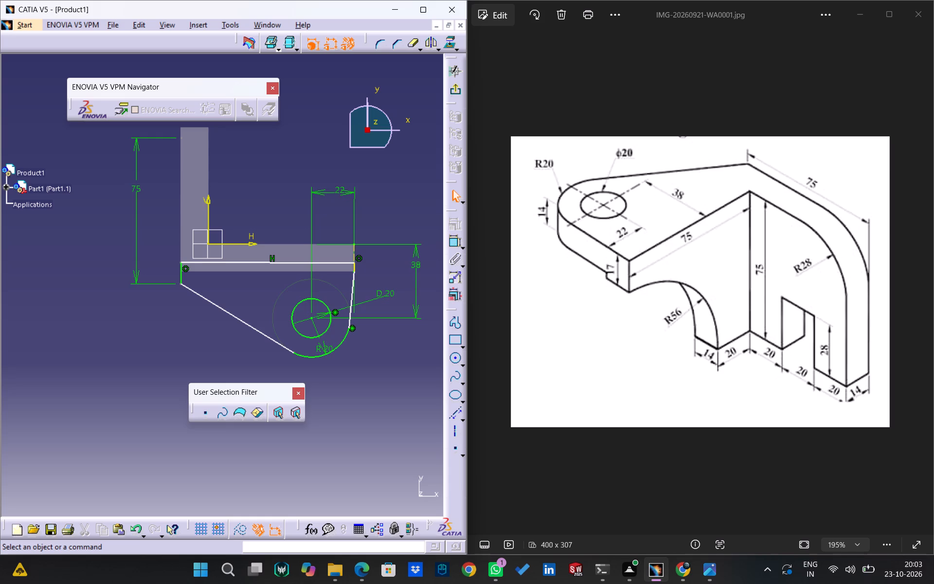
Delete the 75 mm dimension that locates the slanted line's upper end along the vertical arm.
middle_click_drag(221, 209, 232, 248)
left_click_drag(158, 214, 117, 249)
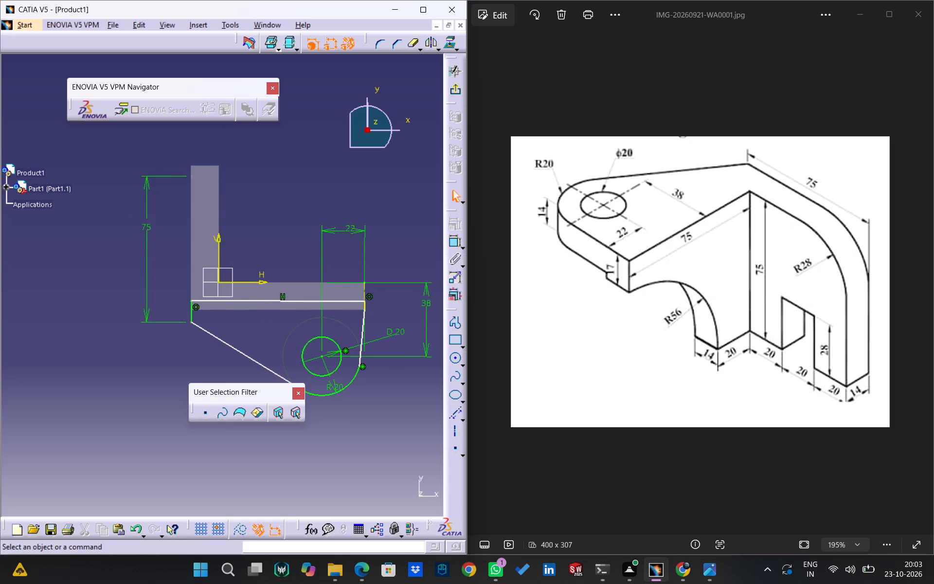
left_click_drag(117, 249, 116, 249)
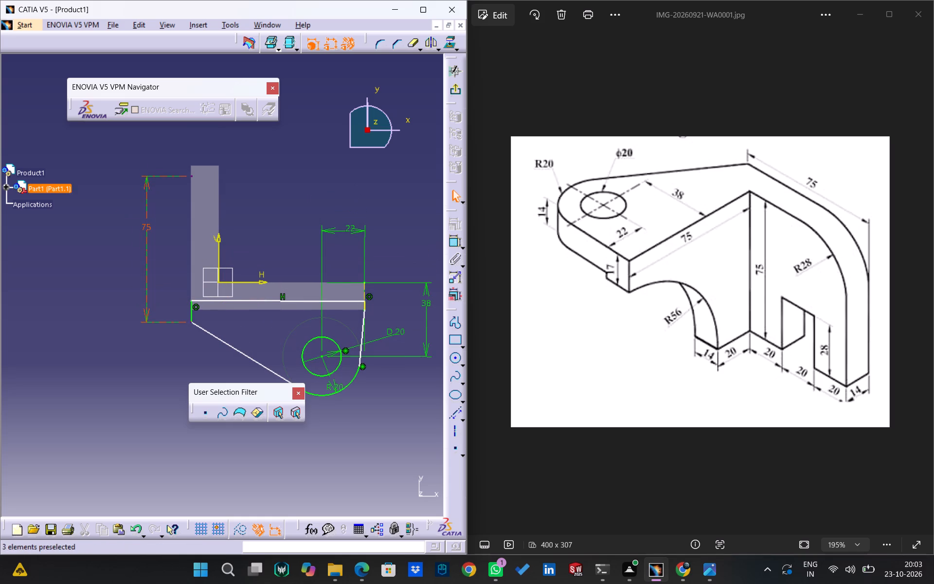
left_click(149, 241)
left_click_drag(153, 241, 121, 274)
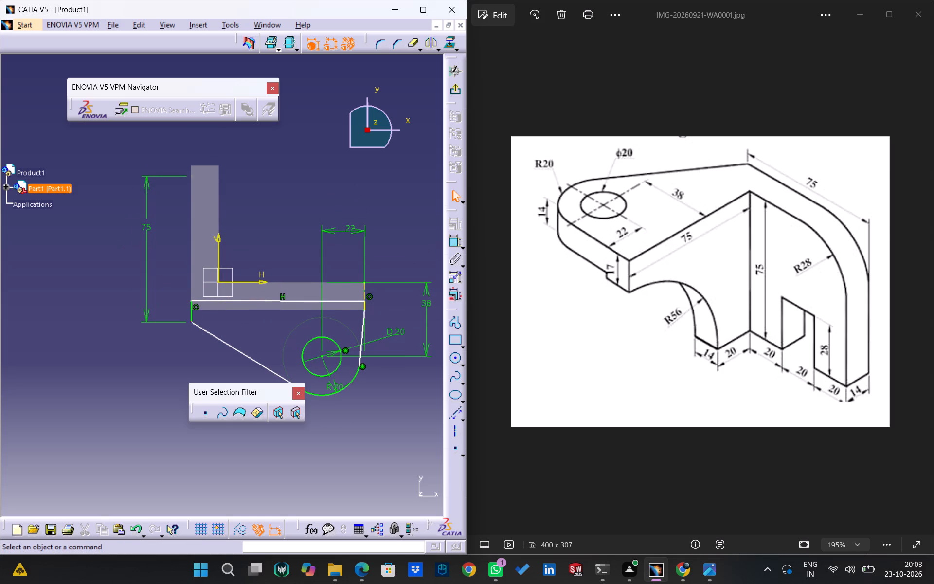
left_click(147, 228)
key("Delete")
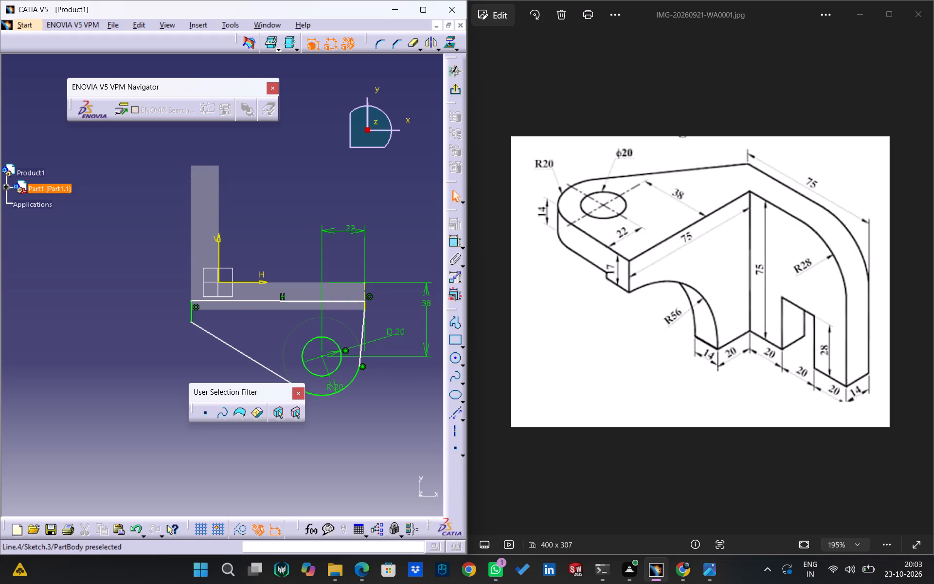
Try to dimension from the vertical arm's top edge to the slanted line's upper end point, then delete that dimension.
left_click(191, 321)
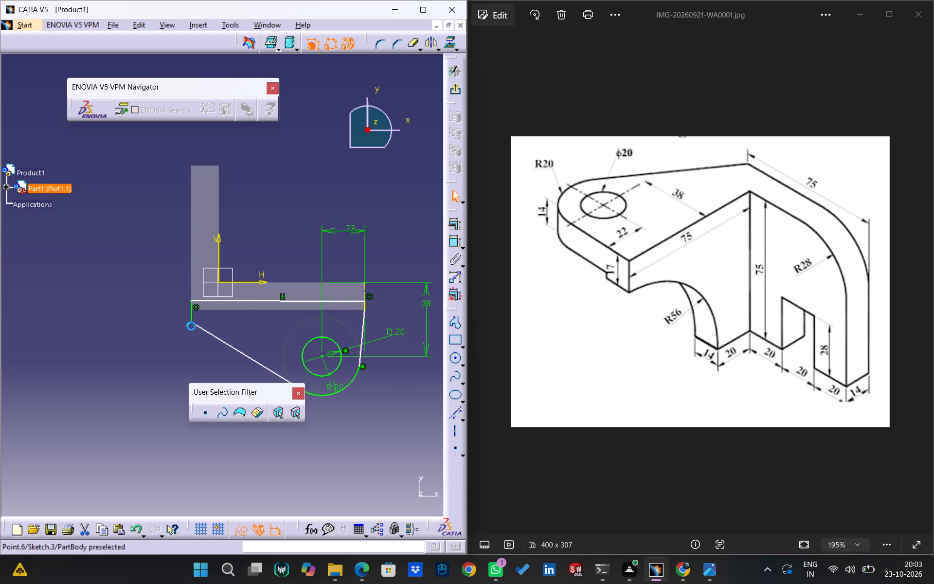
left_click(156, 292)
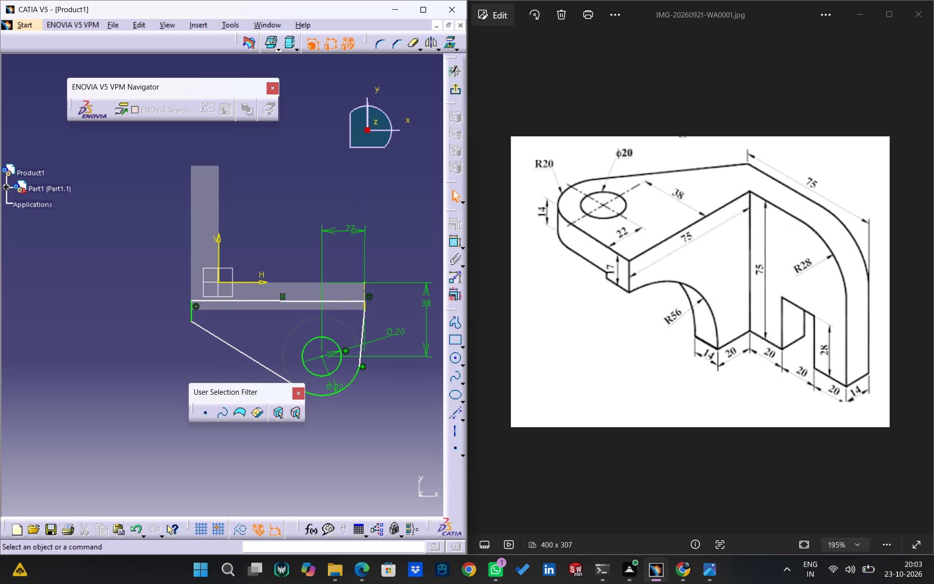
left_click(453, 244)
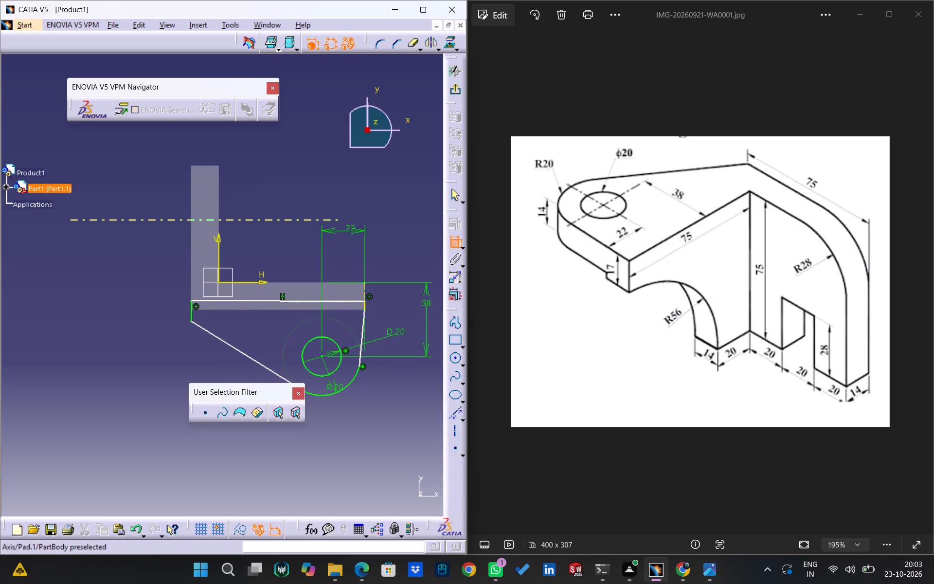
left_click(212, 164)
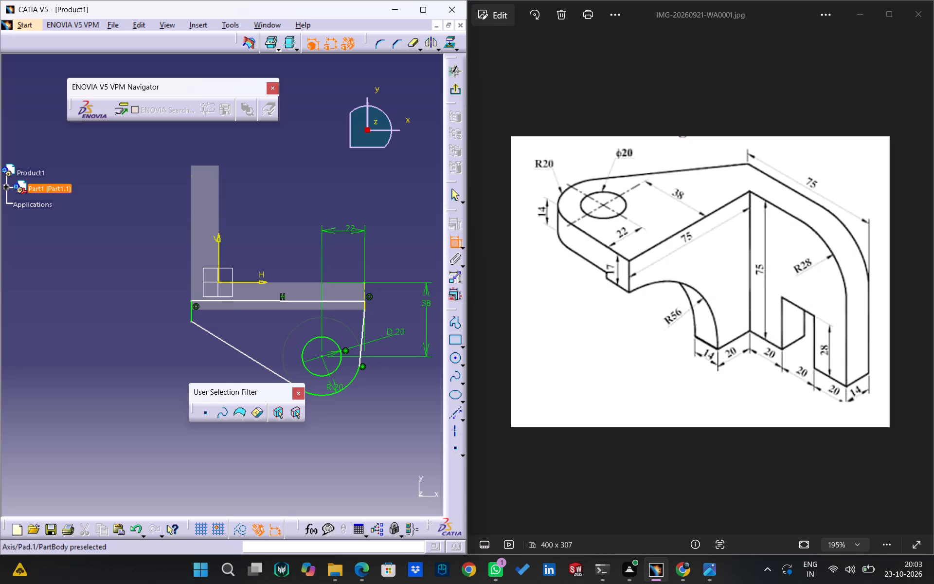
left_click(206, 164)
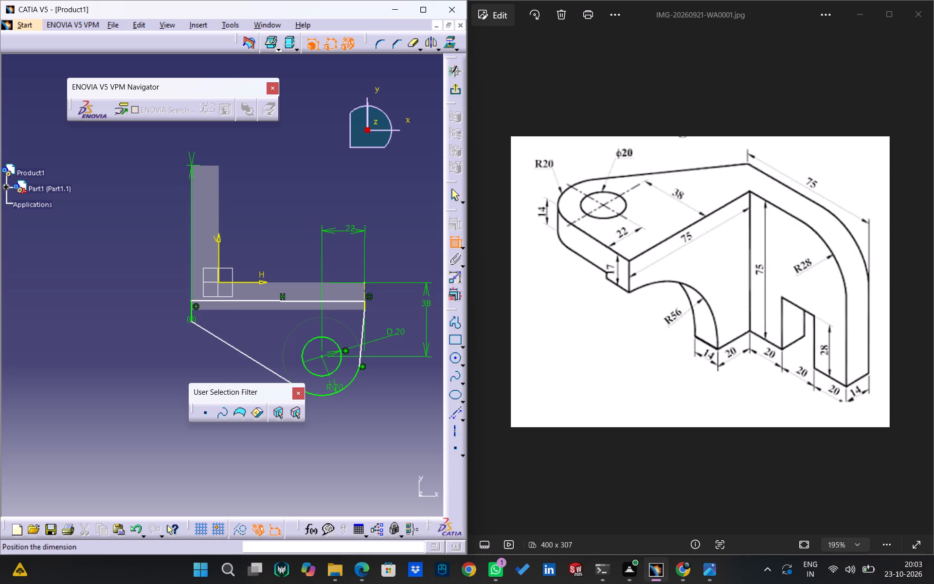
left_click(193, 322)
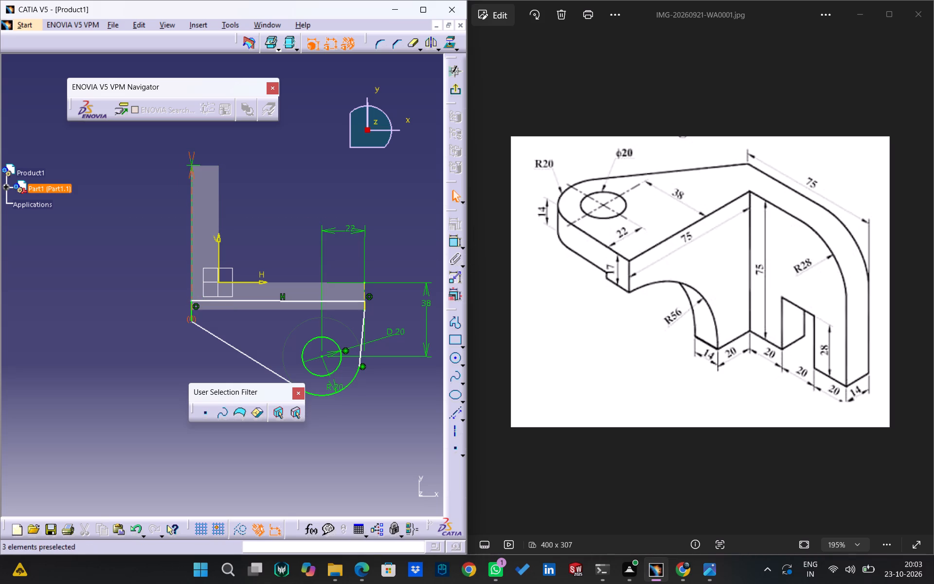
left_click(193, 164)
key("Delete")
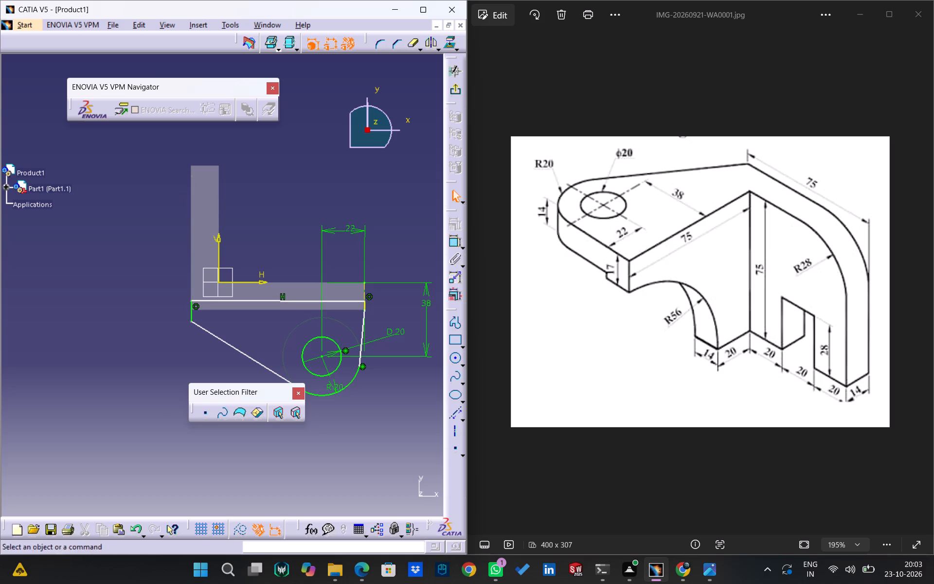
Dimension the slanted line's upper end point from the vertical arm's top edge and set the distance to 75 mm.
left_click(448, 239)
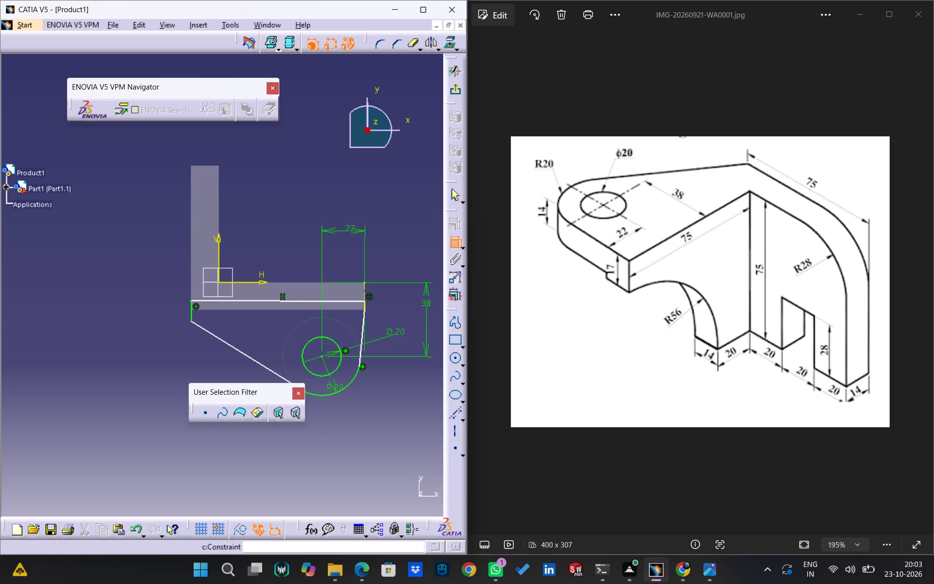
left_click(192, 321)
left_click(200, 164)
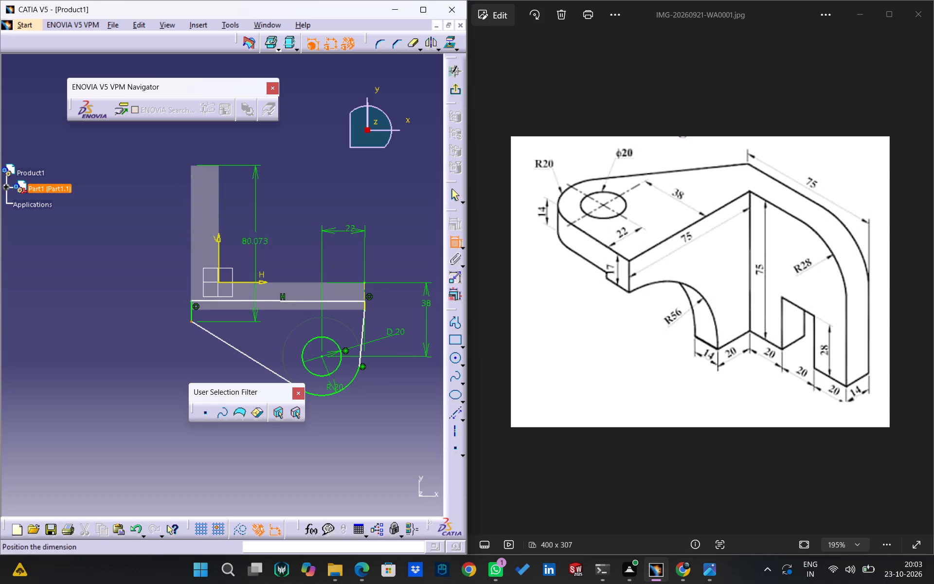
left_click(153, 219)
double_click(157, 216)
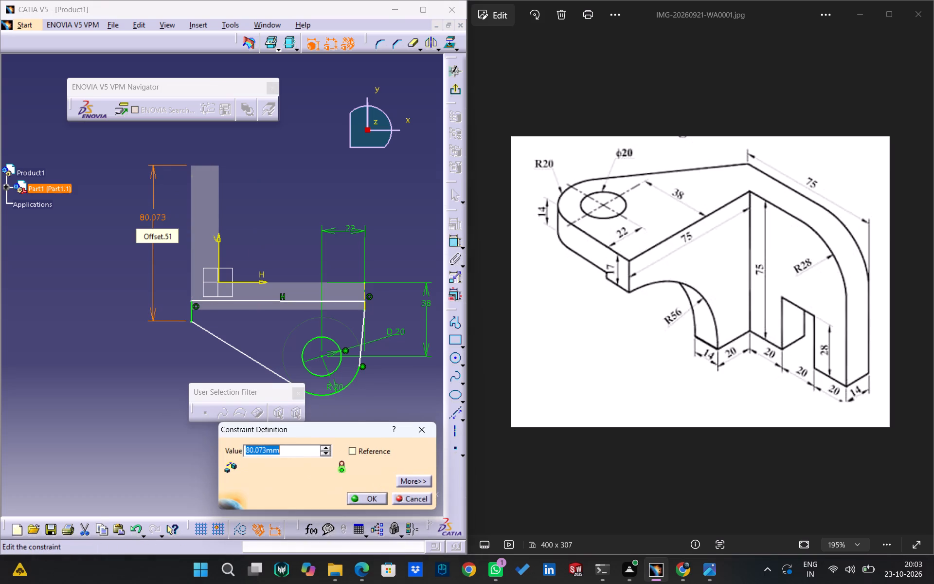
type("75")
key("Return")
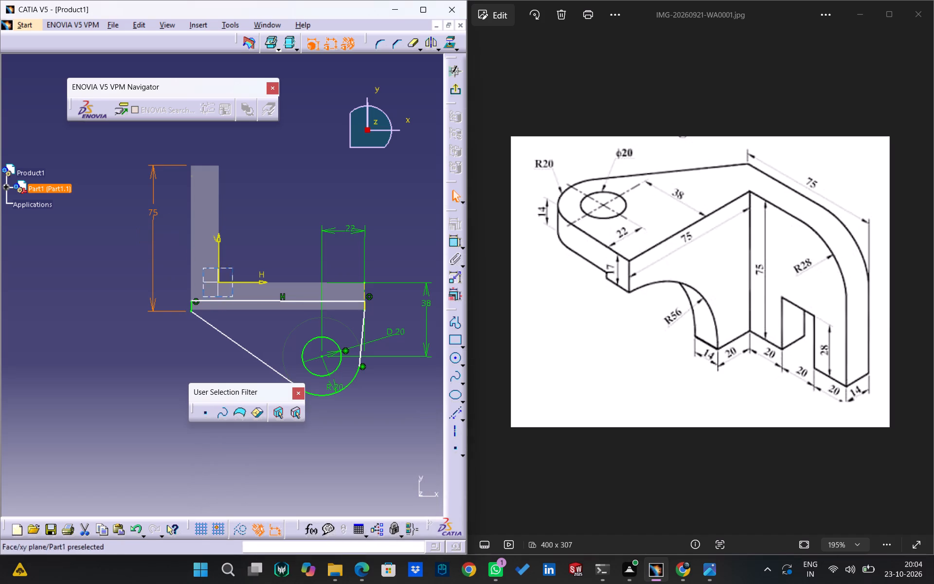
left_click(160, 343)
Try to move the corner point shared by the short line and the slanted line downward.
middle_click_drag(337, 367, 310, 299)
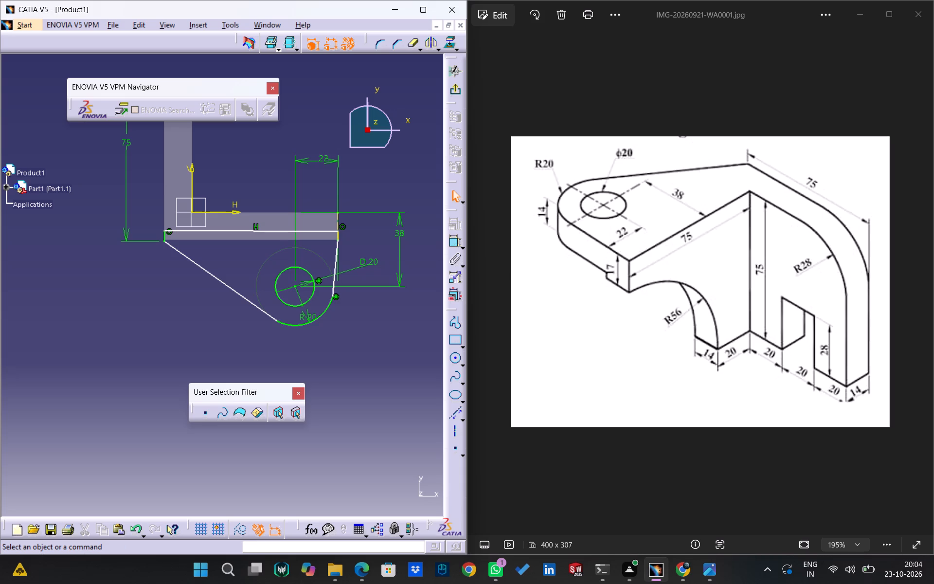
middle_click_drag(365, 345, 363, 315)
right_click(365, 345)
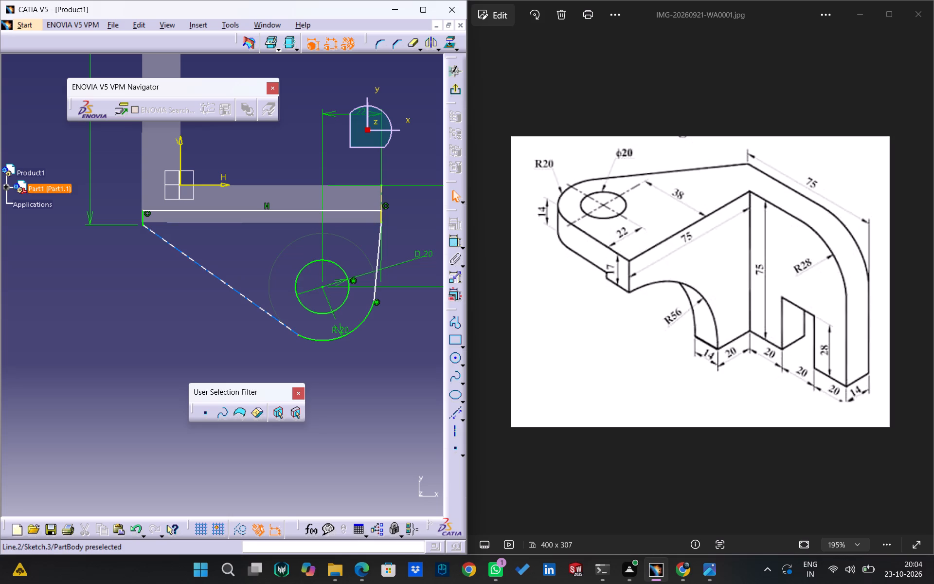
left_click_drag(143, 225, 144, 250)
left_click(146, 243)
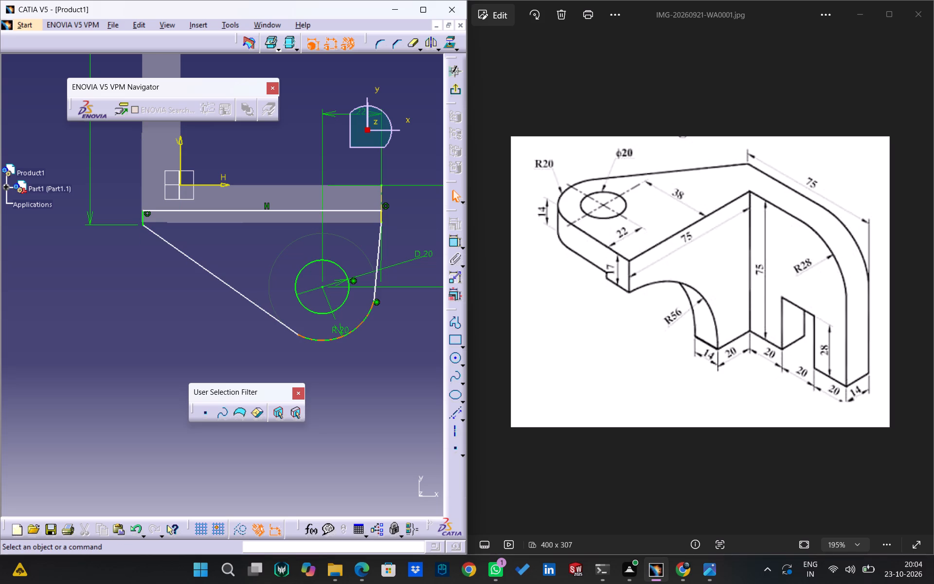
Move the endpoint shared by the side line and the R20 arc along the arc to about the hole centre's height.
left_click(377, 260)
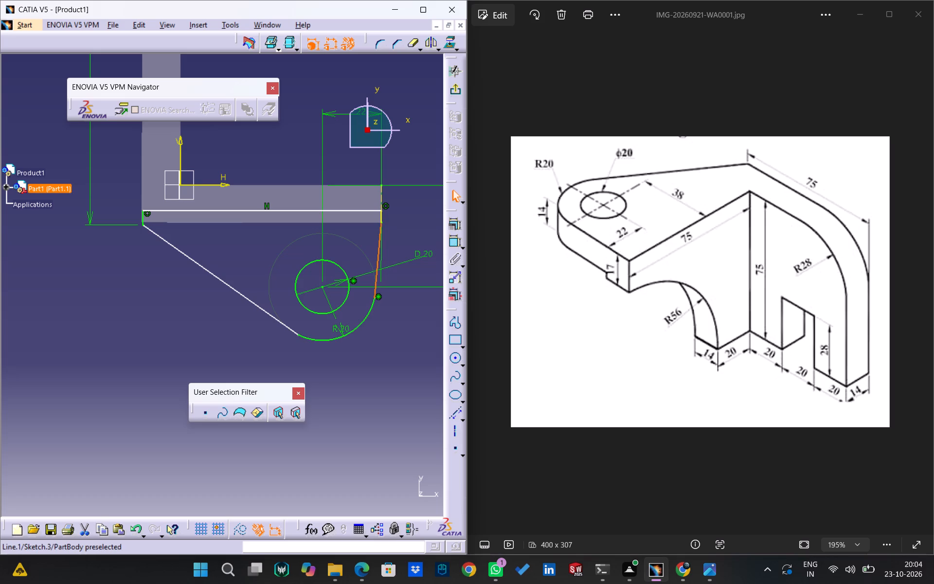
left_click(413, 236)
left_click_drag(374, 295, 393, 352)
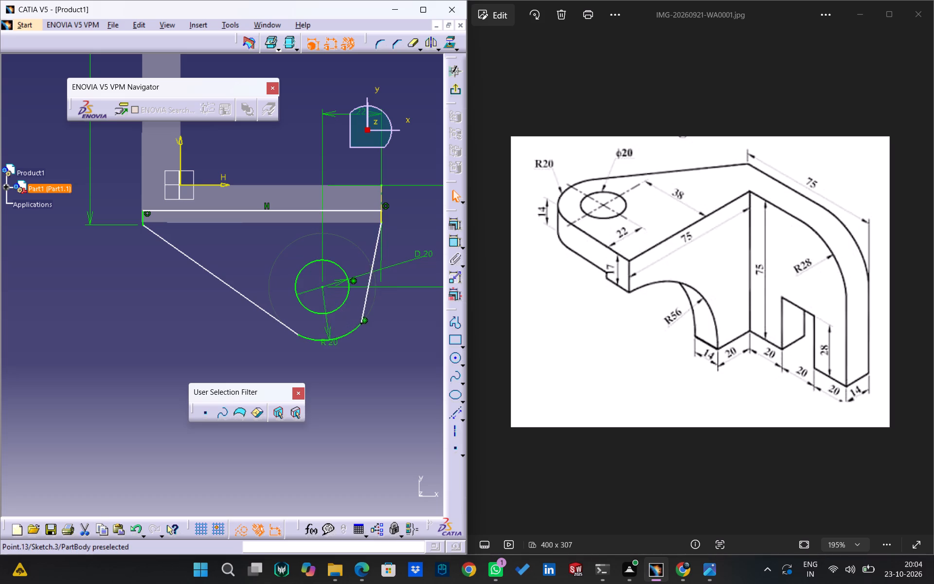
left_click_drag(393, 352, 392, 358)
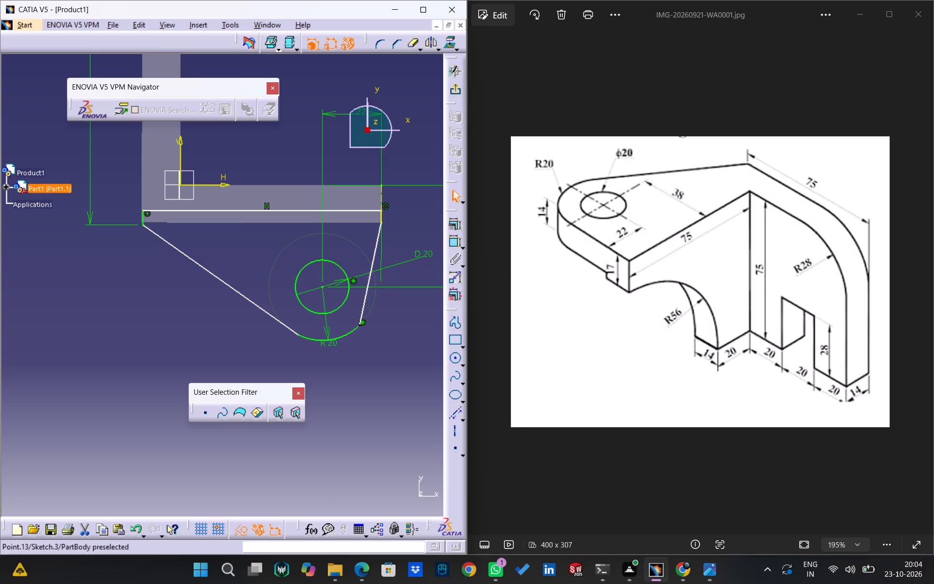
left_click_drag(392, 358, 440, 284)
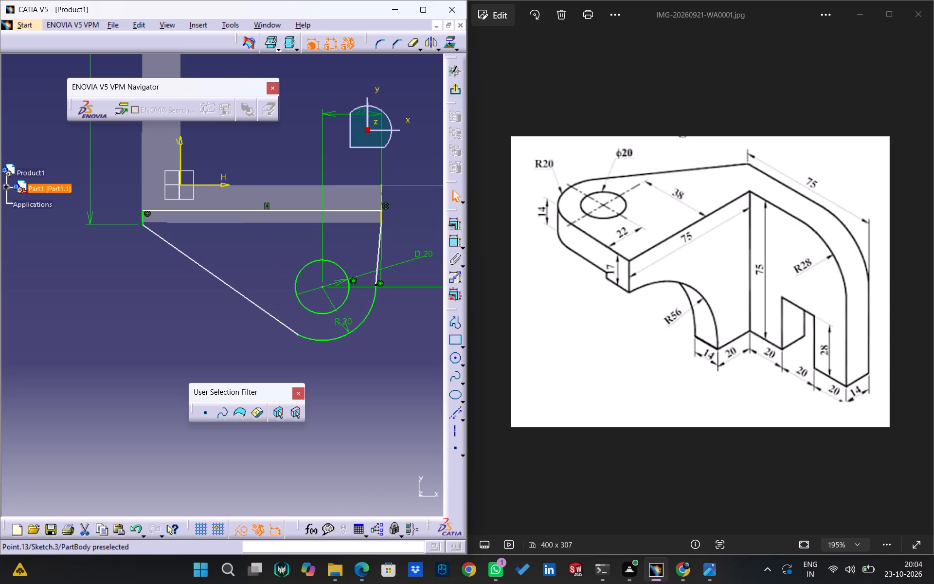
left_click_drag(440, 284, 441, 290)
left_click(383, 347)
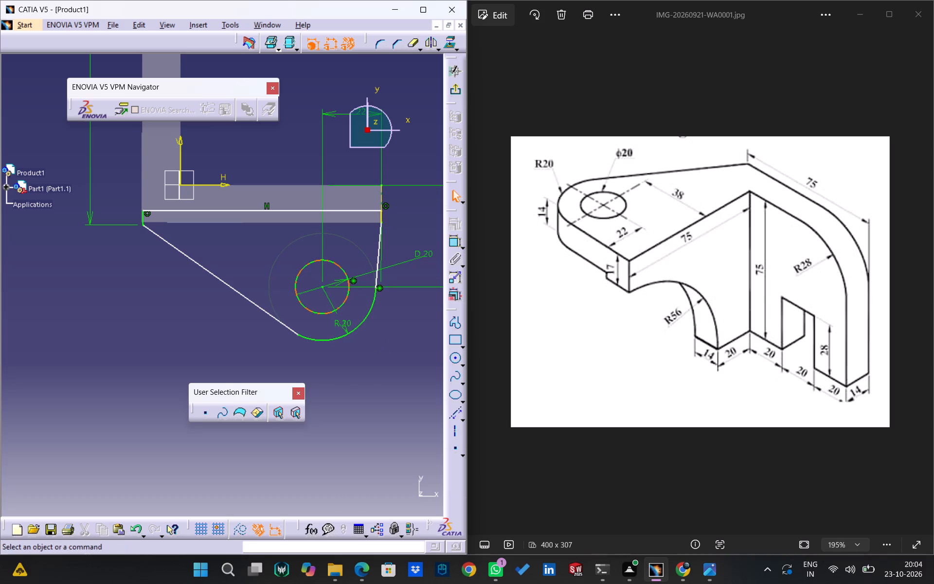
Constrain the side line beside the hole tangent to the R20 arc.
left_click(377, 297)
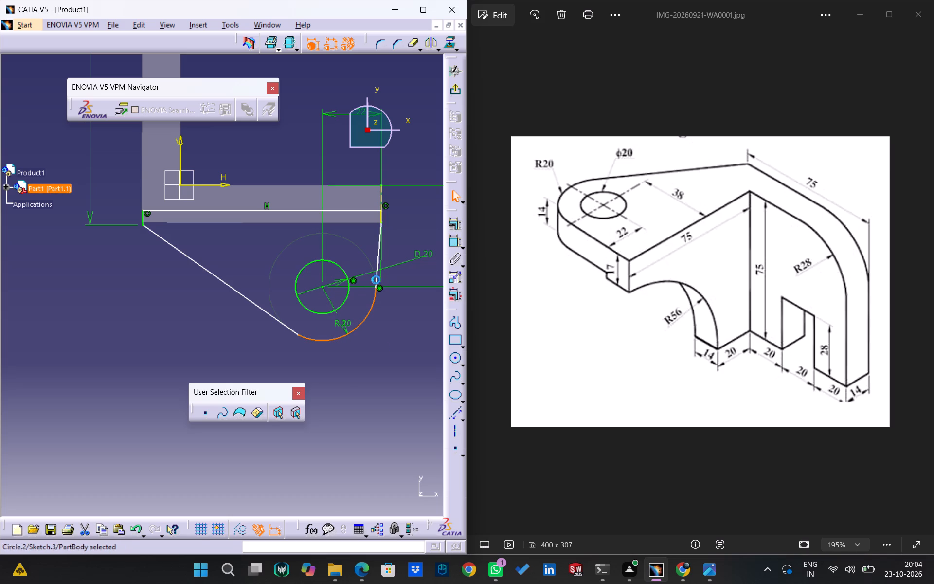
left_click(376, 280, "ctrl")
left_click(451, 223)
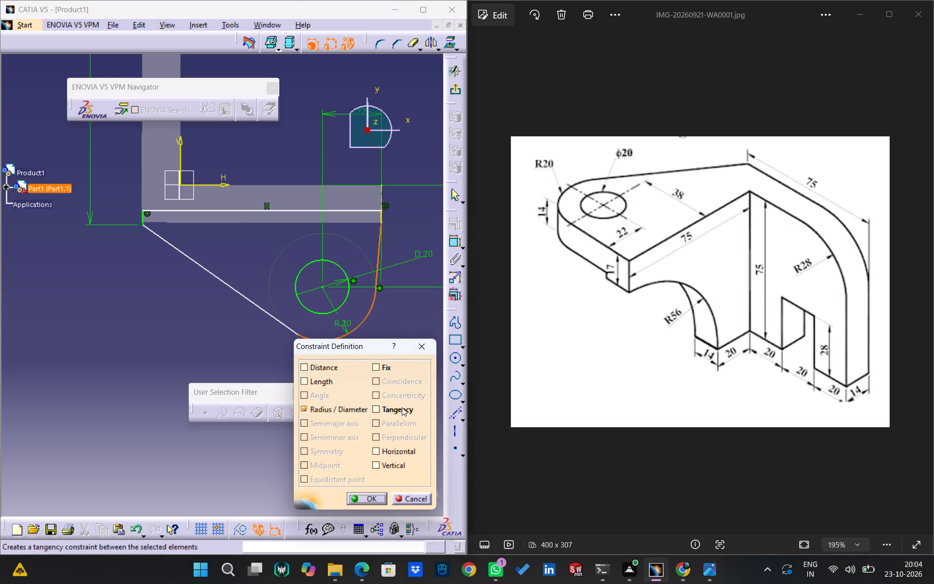
left_click(403, 412)
left_click(376, 494)
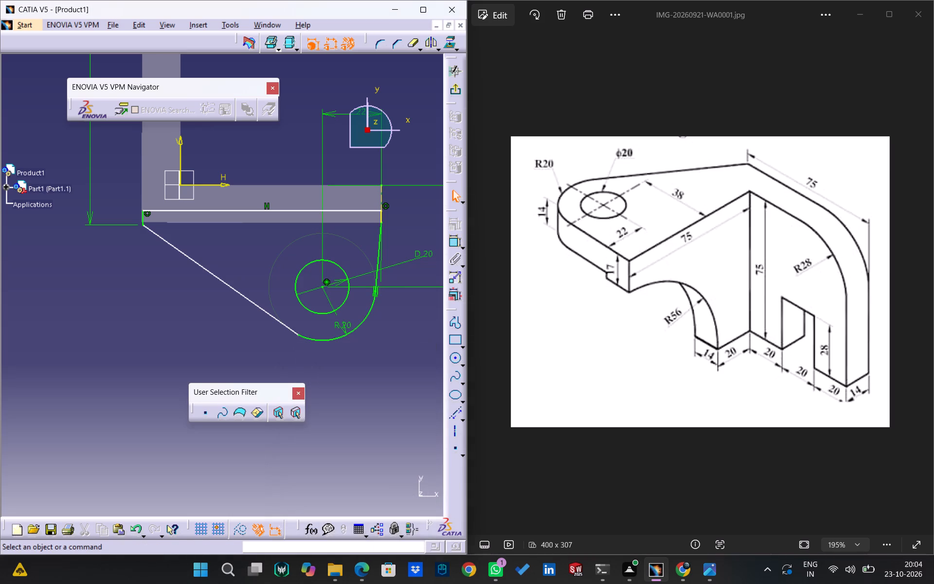
Constrain the slanted line tangent to the R20 arc at its lower end.
left_click(287, 331)
left_click(290, 328)
left_click(306, 339, "ctrl")
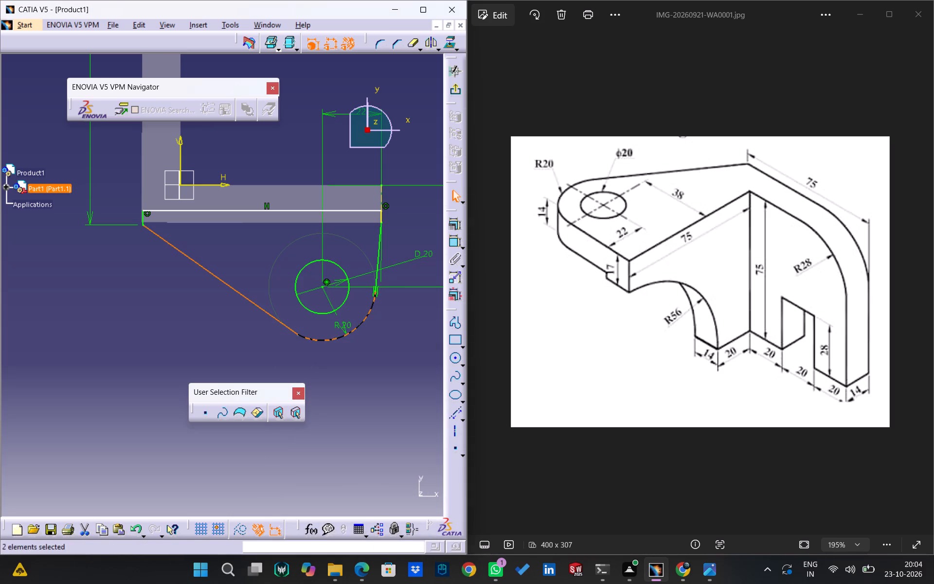
left_click(455, 227)
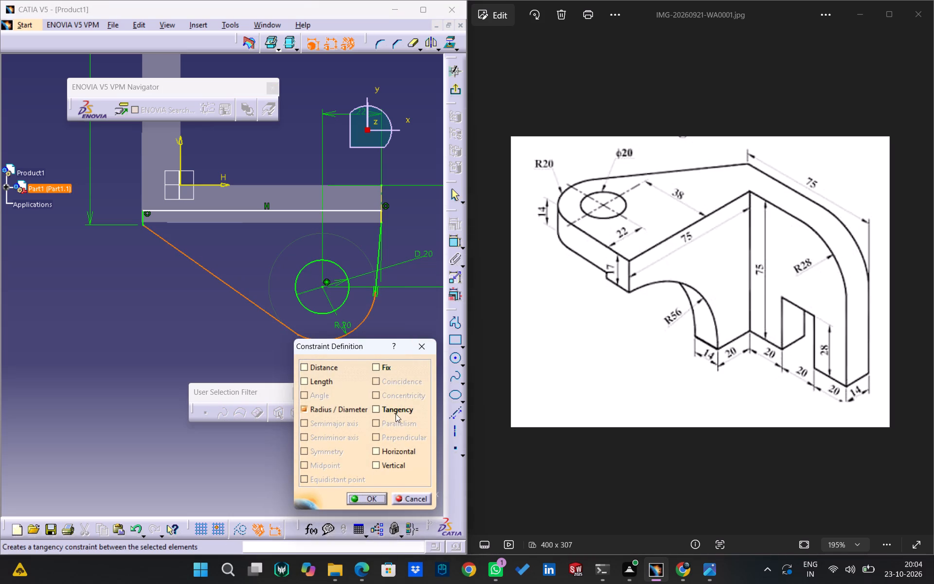
left_click(398, 409)
left_click(377, 501)
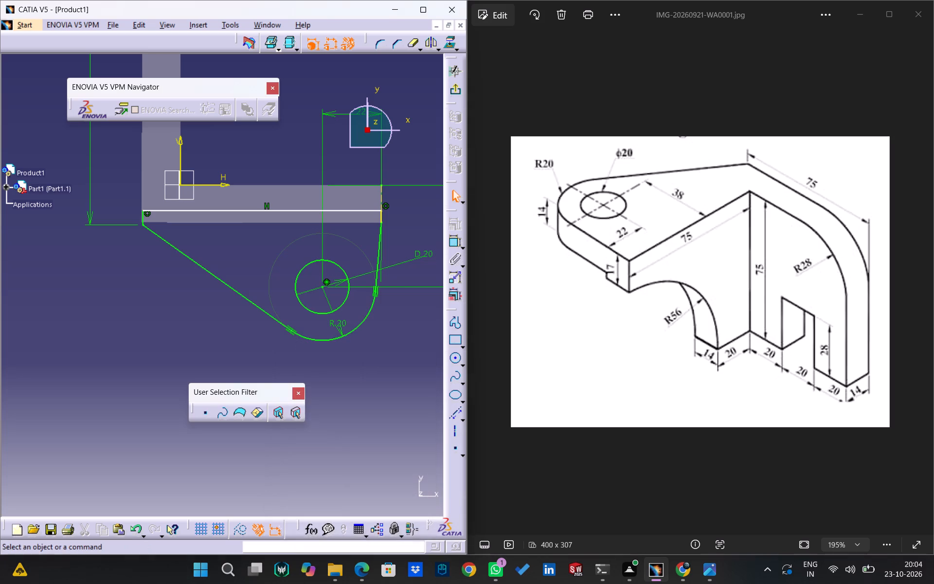
Examine the plate outline, especially where the short line meets the slanted line at the bracket's outer corner.
left_click(280, 239)
middle_click_drag(386, 237, 367, 194)
right_click(386, 235)
middle_click_drag(346, 197, 337, 219)
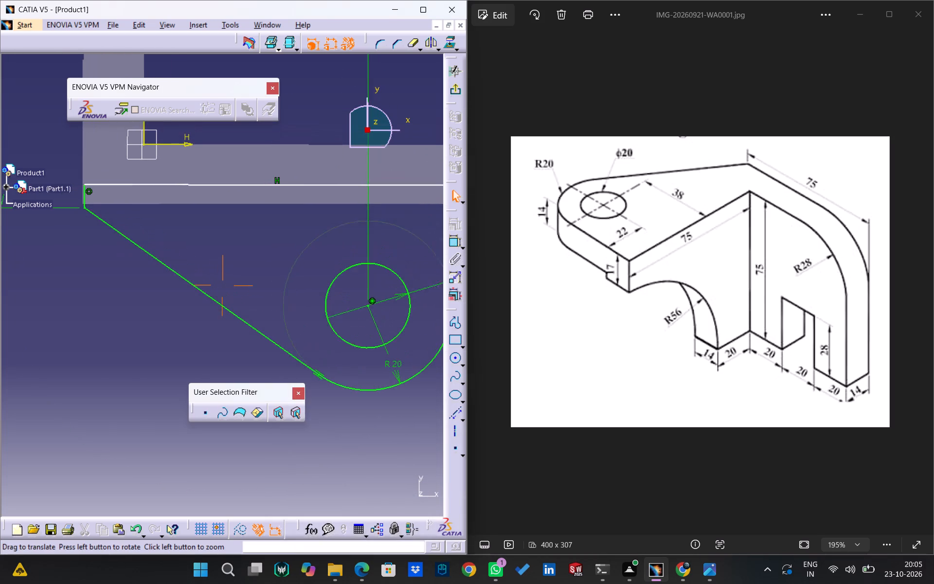
middle_click_drag(337, 219, 336, 223)
middle_click_drag(104, 215, 144, 274)
right_click(120, 227)
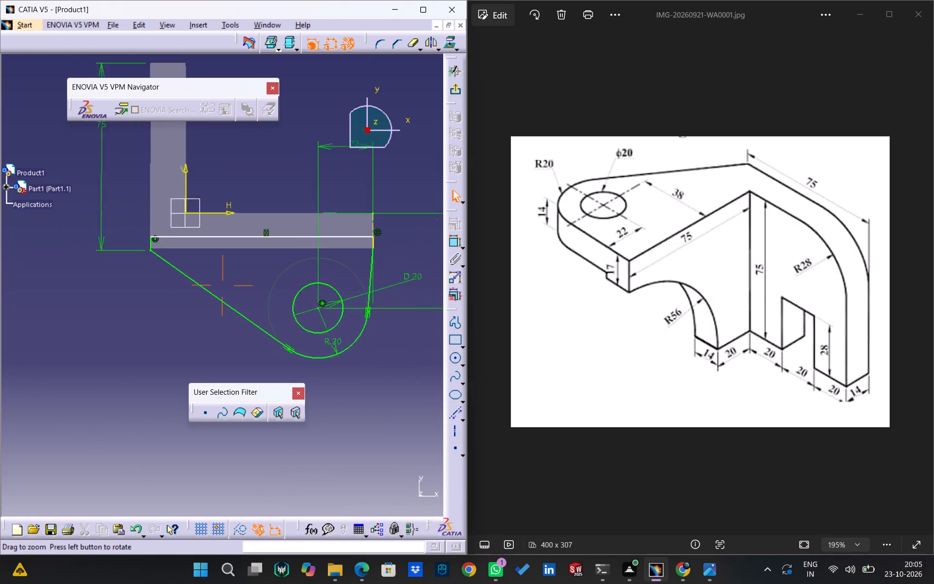
middle_click_drag(144, 274, 154, 289)
middle_click_drag(206, 270, 205, 270)
right_click(205, 270)
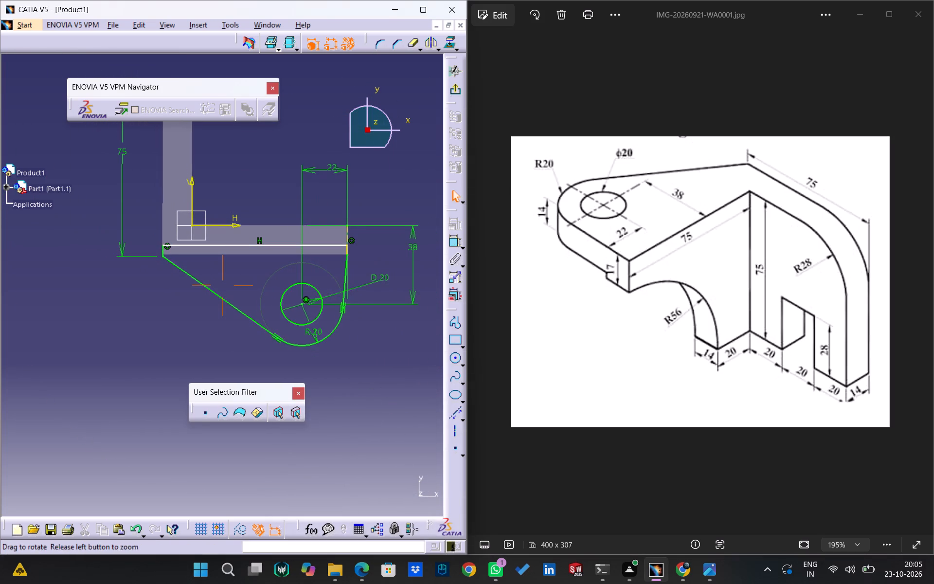
middle_click_drag(205, 270, 192, 223)
middle_click_drag(191, 222, 220, 235)
left_click(148, 208)
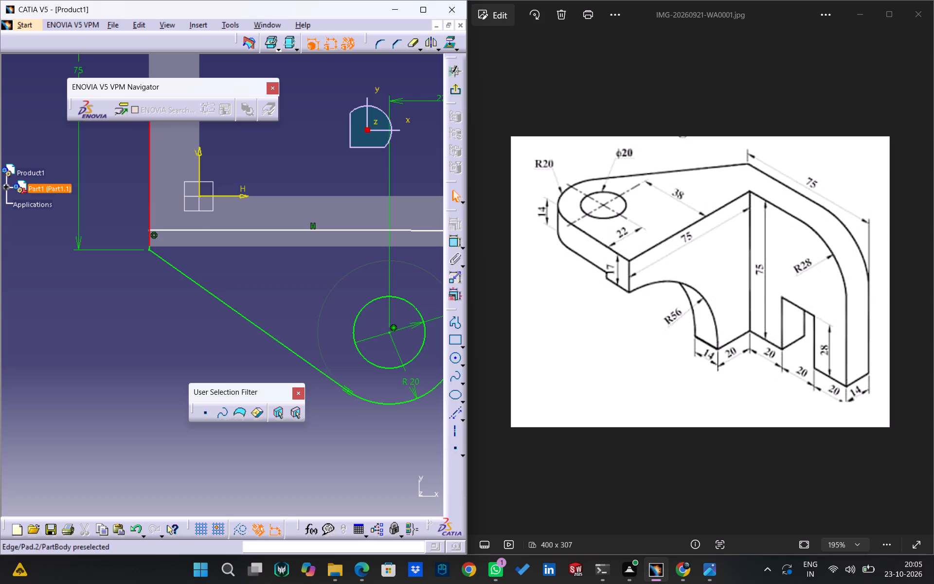
middle_click_drag(158, 273, 151, 218)
right_click(158, 272)
middle_click_drag(157, 217, 205, 228)
left_click(235, 260)
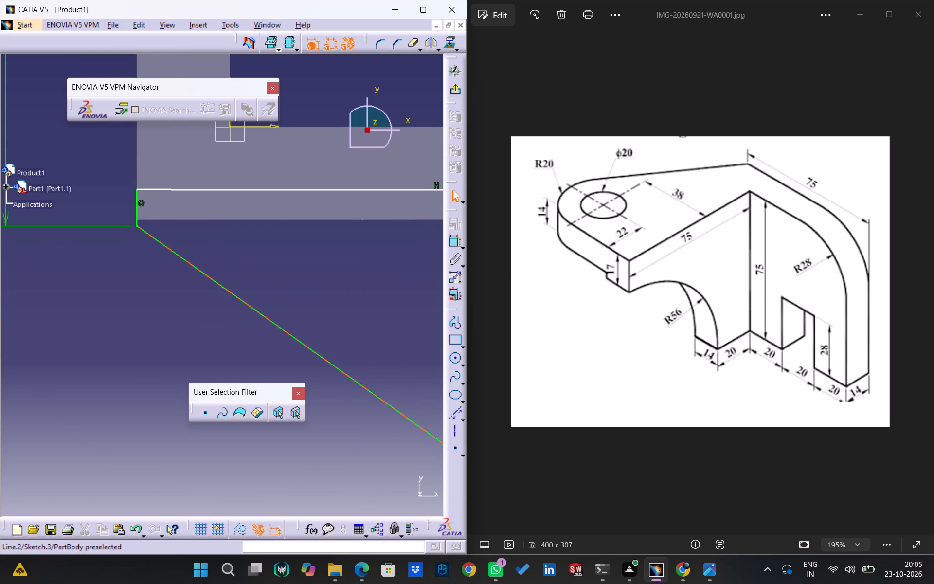
left_click_drag(135, 222, 117, 223)
left_click(132, 250)
middle_click_drag(176, 279, 234, 364)
right_click(176, 279)
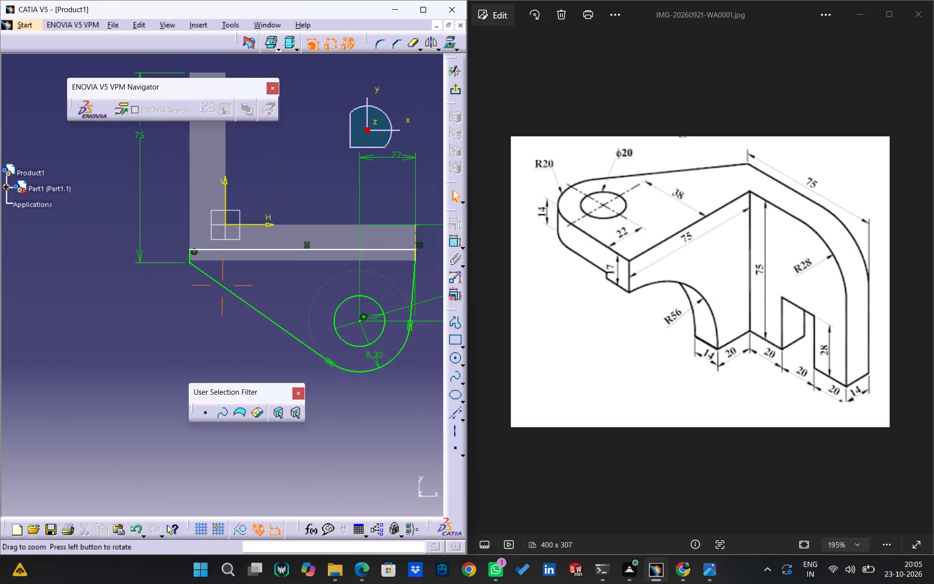
middle_click_drag(234, 364, 236, 366)
middle_click_drag(283, 272, 204, 257)
middle_click_drag(299, 245, 284, 232)
right_click(299, 244)
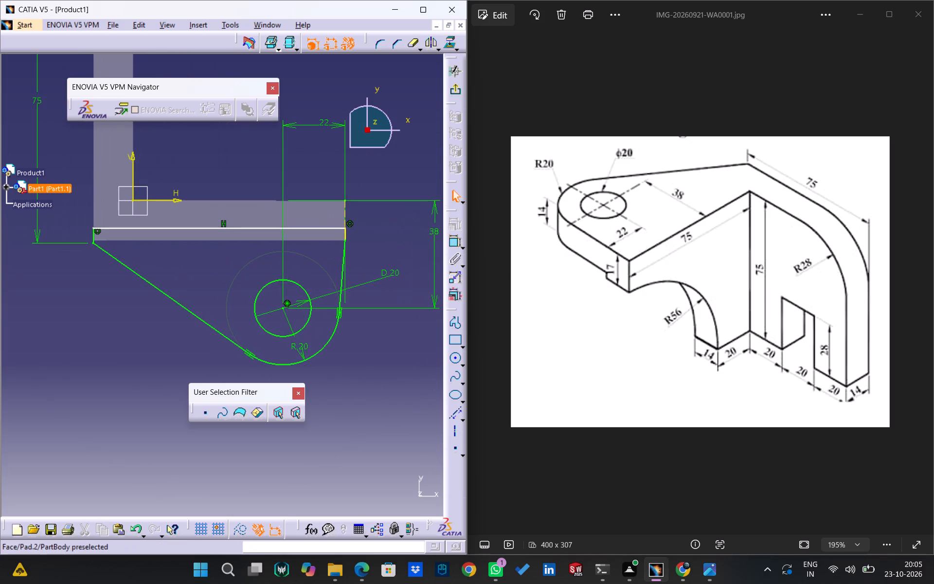
Delete the projected edge line closing the outline at the arm's free end, above the side line beside the hole.
left_click(362, 267)
middle_click_drag(350, 254, 309, 243)
right_click_drag(350, 252, 309, 243)
middle_click_drag(349, 238, 349, 237)
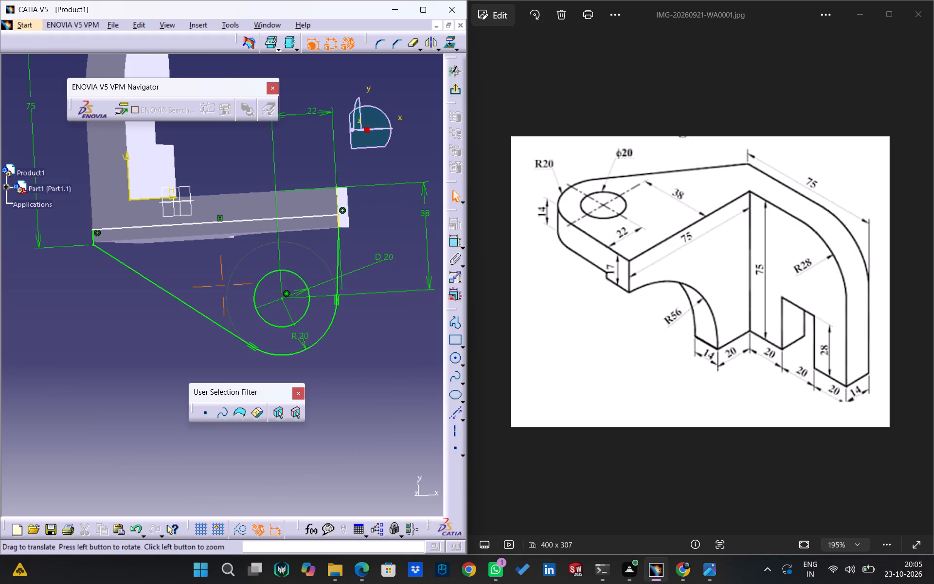
middle_click_drag(349, 237, 339, 226)
right_click(349, 237)
left_click(355, 197)
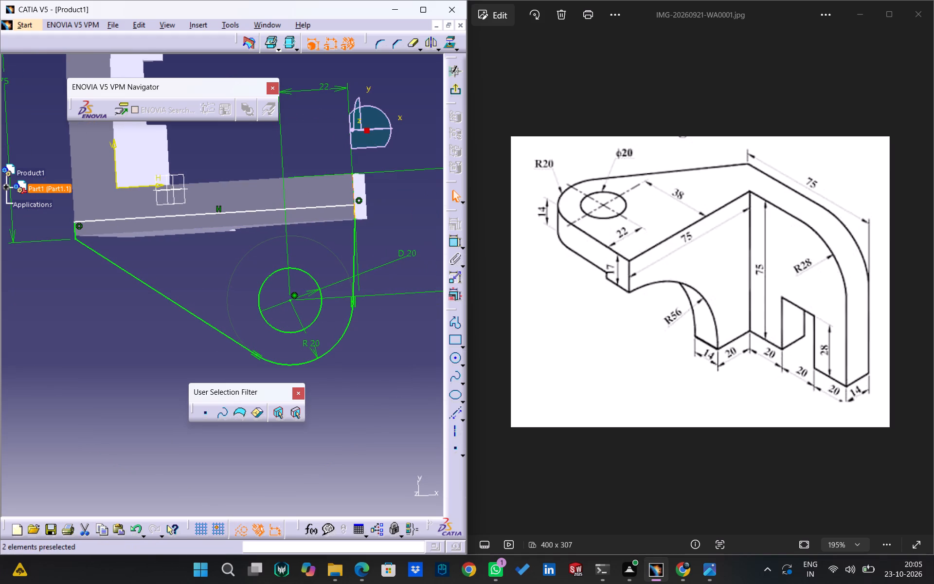
key("Delete")
Draw a short vertical line joining the side line's upper end to the end of the horizontal line.
middle_click_drag(359, 227, 344, 212)
right_click(359, 227)
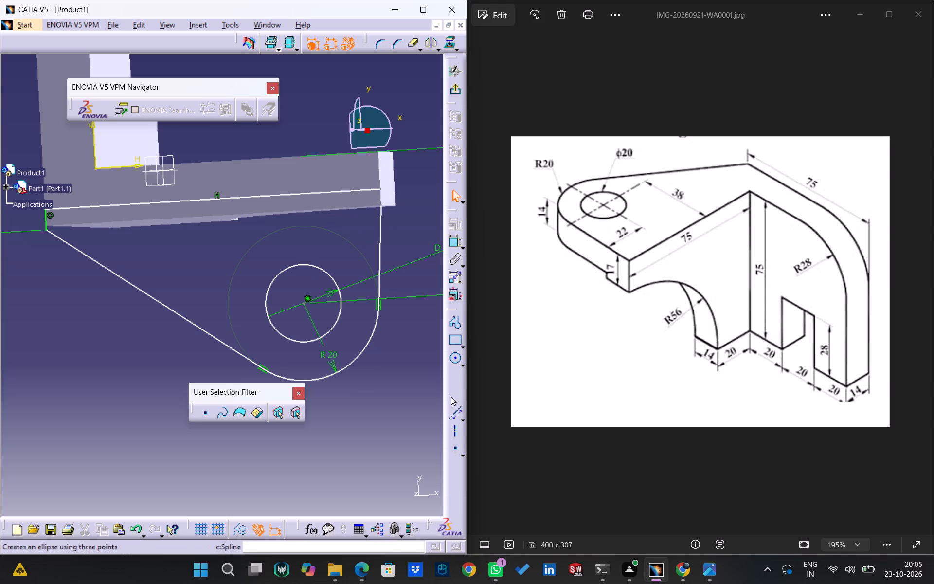
left_click(455, 322)
left_click(382, 205)
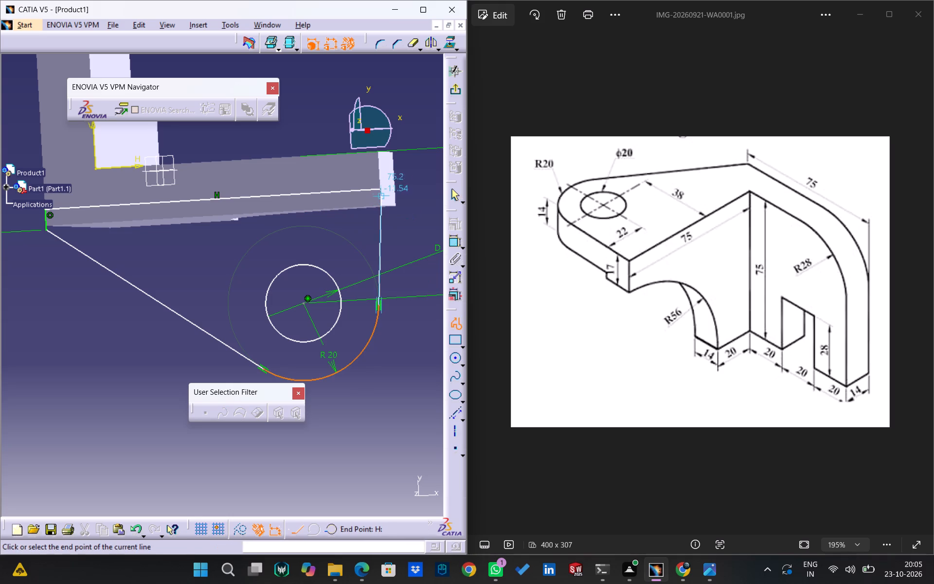
left_click(380, 190)
key("Escape")
key("Escape")
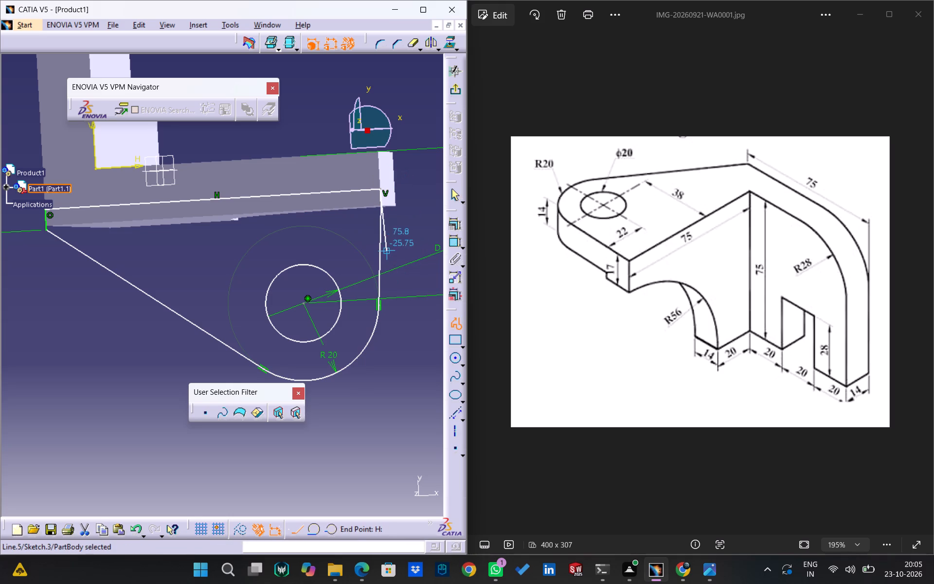
left_click(379, 222)
double_click(379, 222)
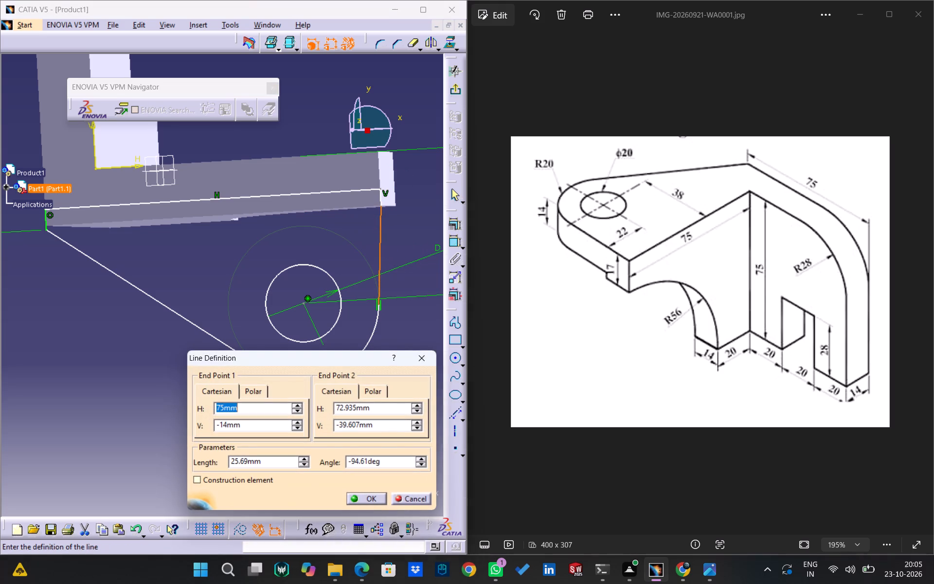
left_click(421, 357)
left_click(402, 214)
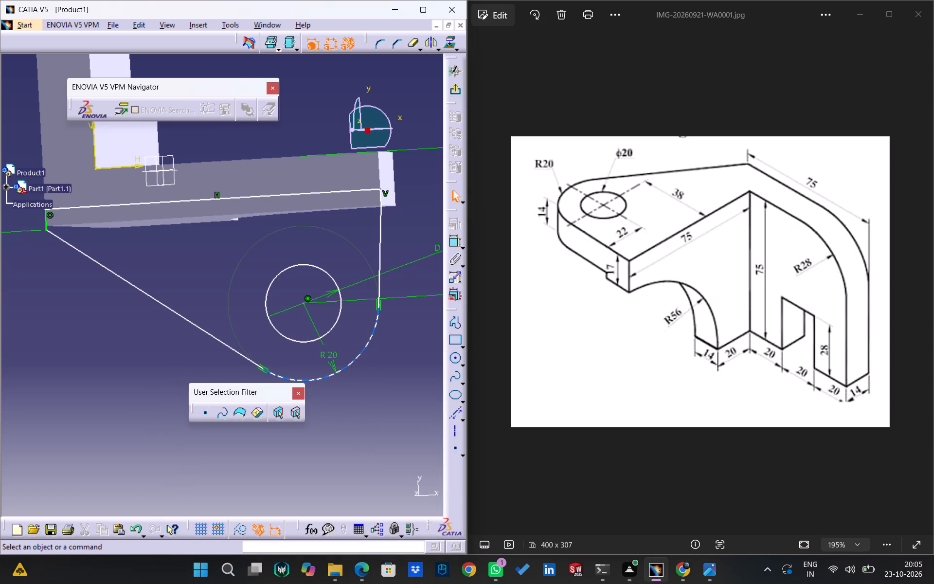
Exit the sketch and pad the plate outline 14 mm in the reversed direction.
middle_click_drag(292, 222, 316, 282)
right_click(292, 220)
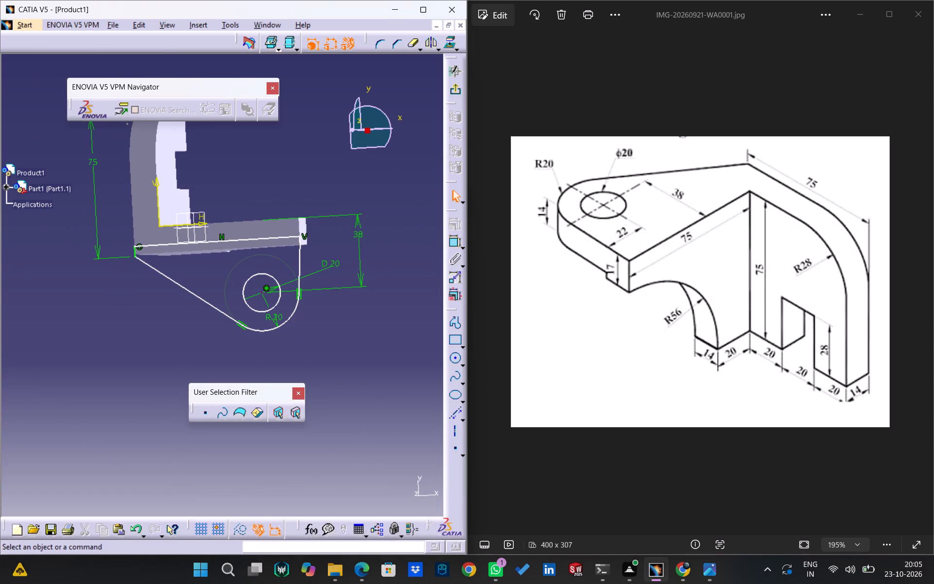
left_click(453, 95)
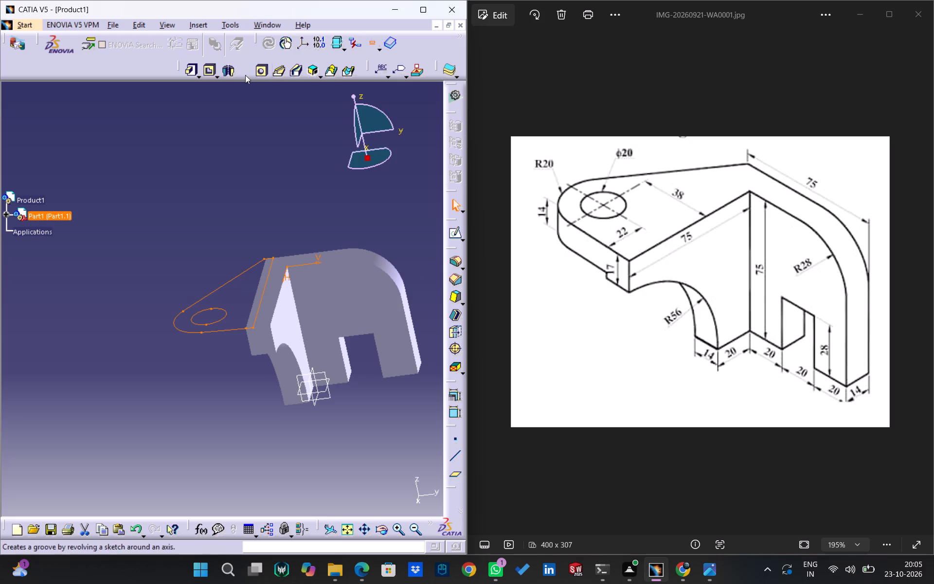
left_click(186, 70)
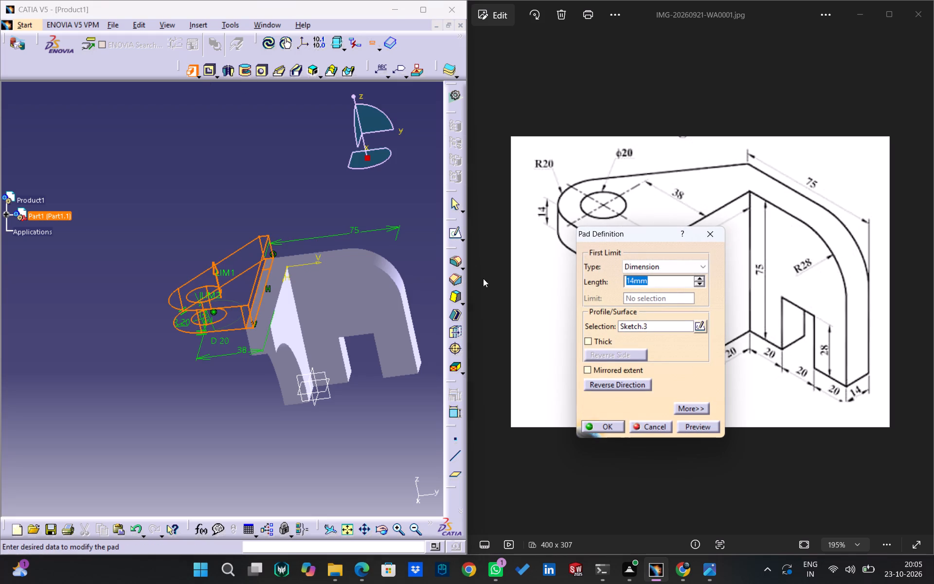
left_click(614, 384)
left_click(615, 423)
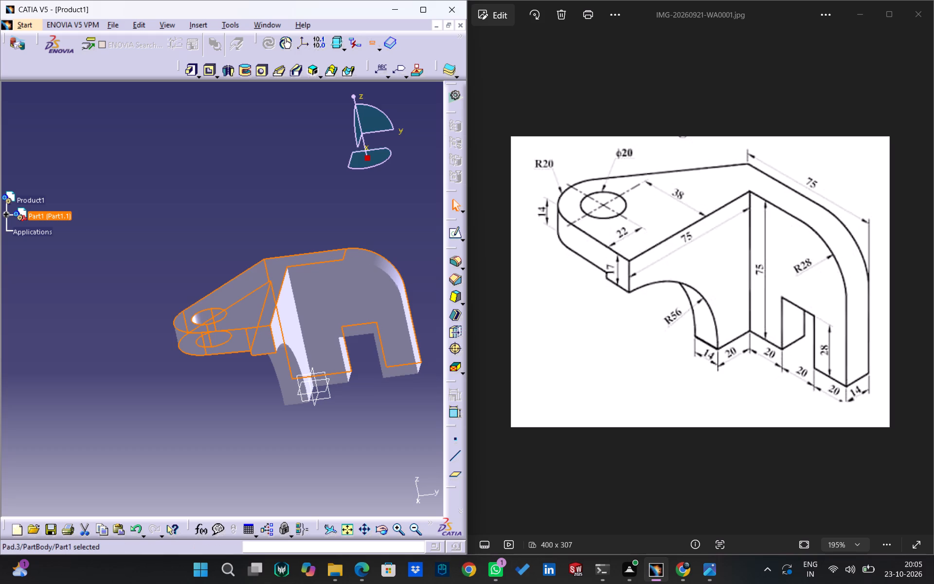
left_click(230, 225)
Examine the padded bracket from several angles against the reference drawing.
middle_click_drag(298, 325, 226, 413)
right_click_drag(287, 325, 226, 413)
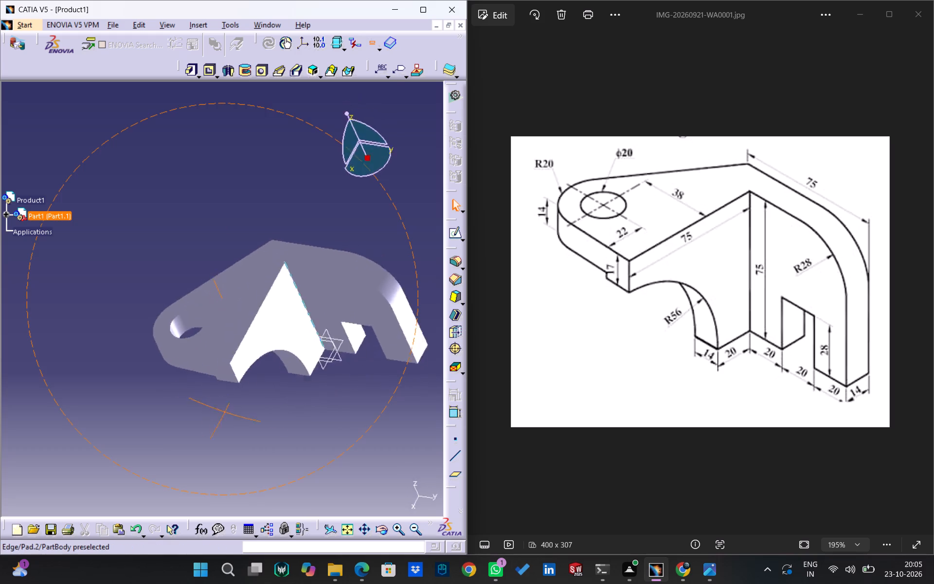
middle_click_drag(226, 413, 269, 337)
right_click_drag(226, 413, 269, 337)
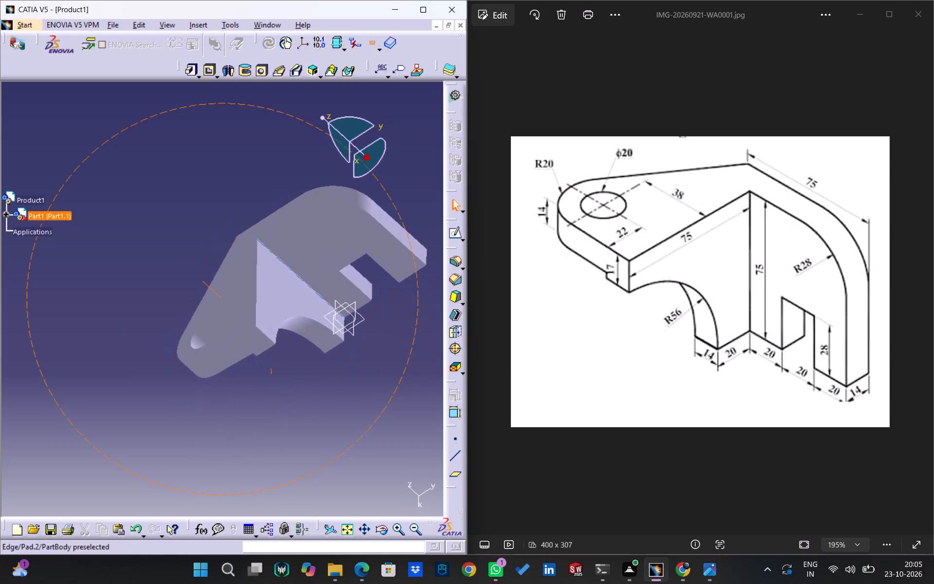
middle_click_drag(269, 337, 340, 402)
right_click_drag(269, 337, 340, 402)
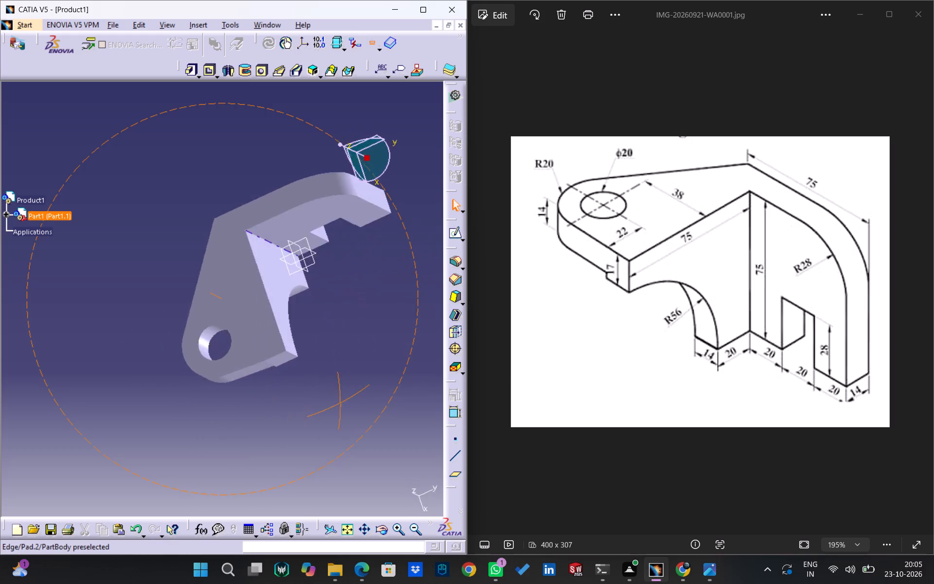
right_click_drag(340, 402, 395, 329)
middle_click_drag(340, 402, 390, 279)
middle_click_drag(341, 335, 355, 405)
right_click(341, 333)
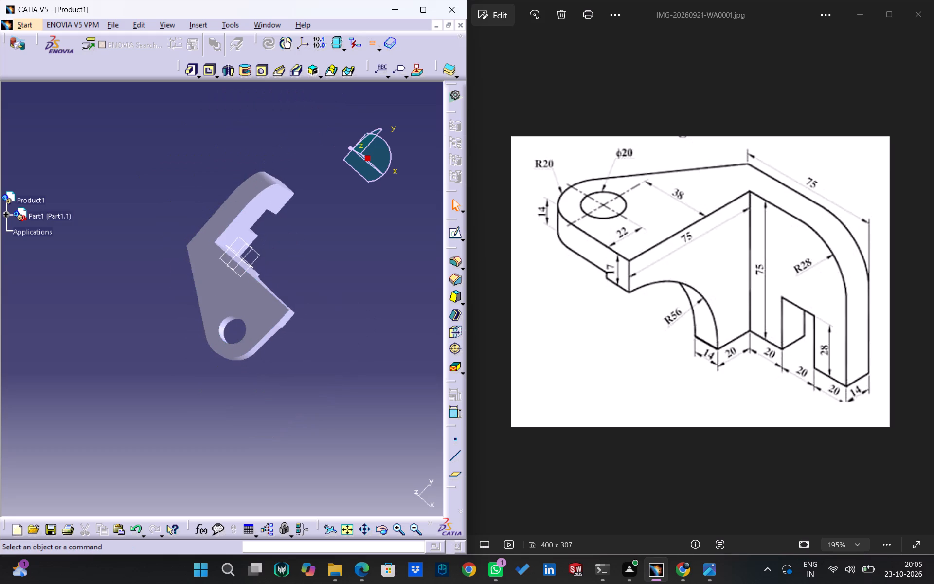
Maximize the modelling window and set the bracket to the standard isometric view.
left_click(425, 5)
middle_click_drag(429, 304, 410, 208)
right_click_drag(430, 273, 410, 208)
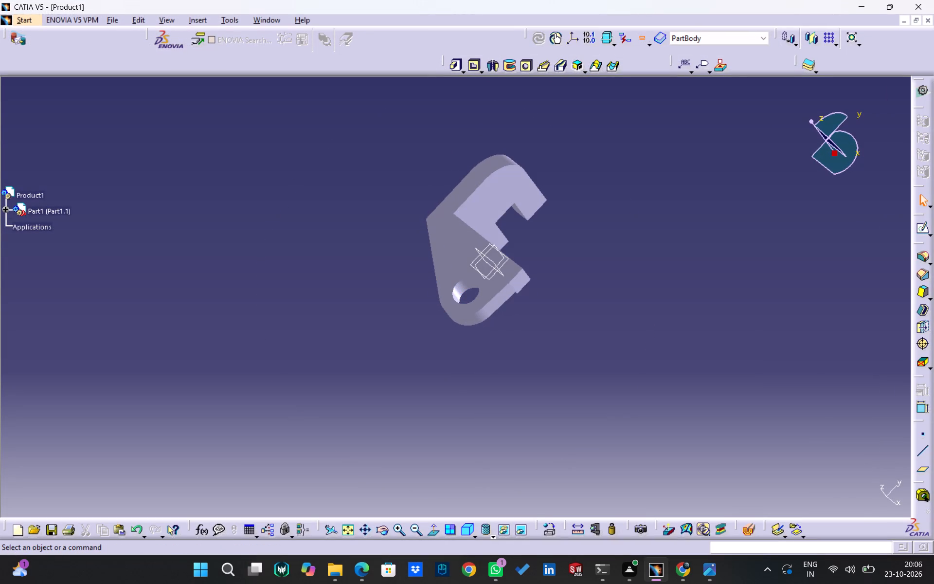
middle_click_drag(463, 381, 365, 335)
right_click_drag(460, 381, 368, 270)
middle_click_drag(521, 310, 416, 302)
right_click_drag(509, 305, 416, 302)
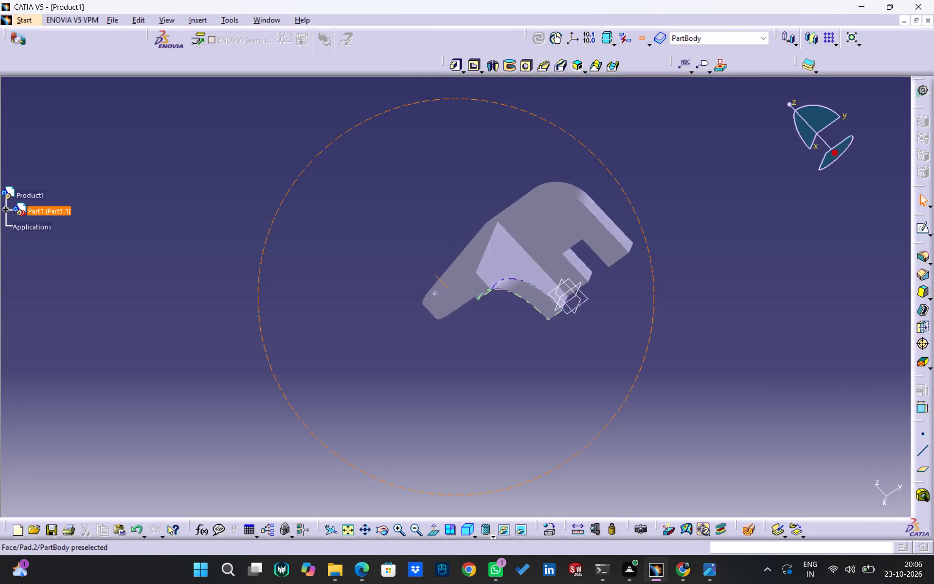
right_click_drag(416, 302, 468, 349)
middle_click_drag(416, 302, 486, 343)
left_click(472, 534)
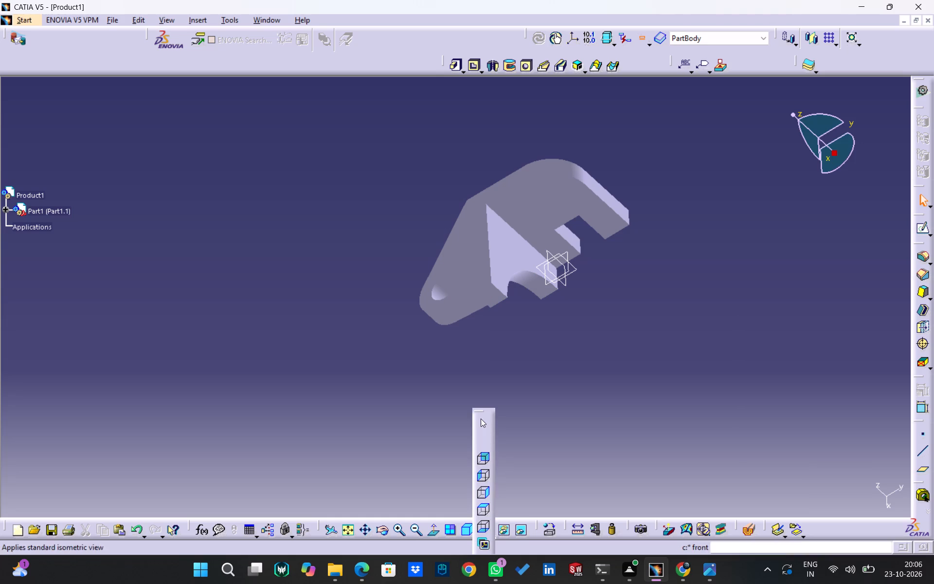
left_click(485, 427)
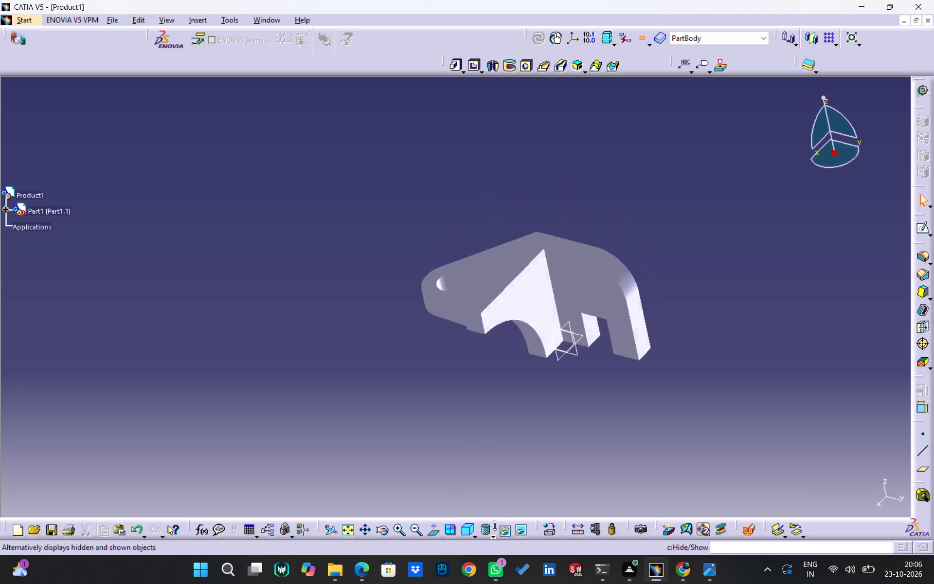
Switch the display style to shading with edges and bring the bracket closer in the isometric view.
left_click(491, 534)
left_click(501, 443)
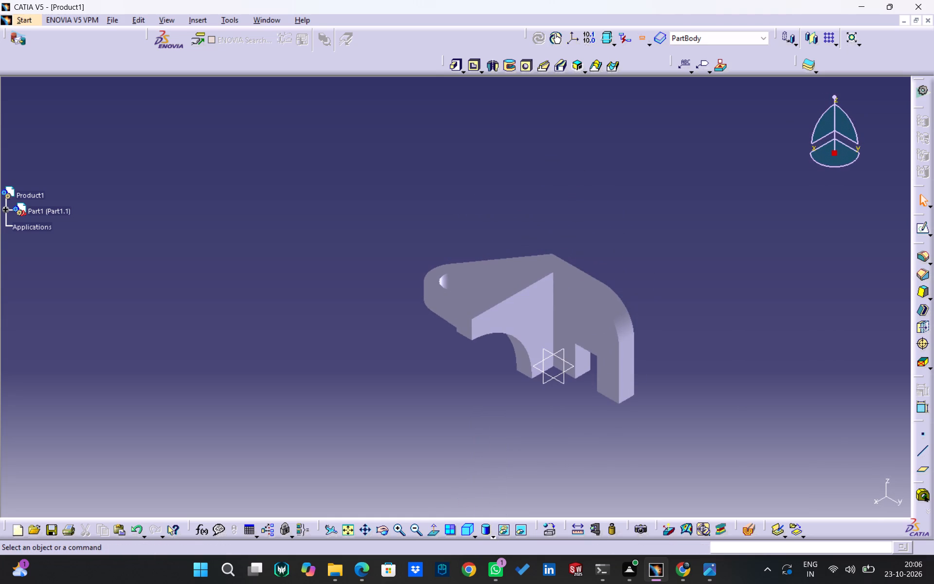
left_click(492, 529)
left_click(504, 462)
middle_click_drag(582, 383, 538, 330)
right_click(533, 391)
middle_click_drag(527, 361, 390, 311)
middle_click_drag(402, 318, 408, 352)
right_click(398, 316)
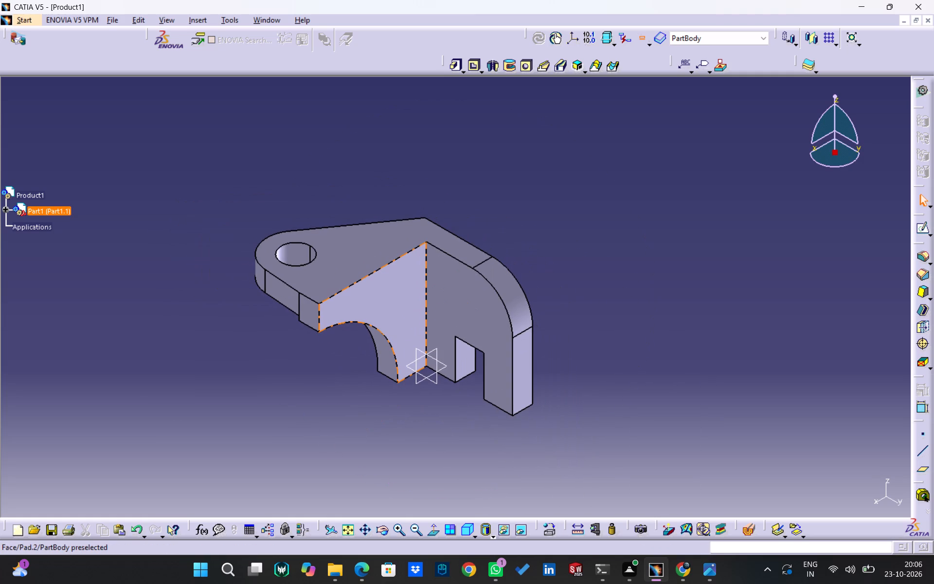
Start saving the part and create and open a new folder named INTERSHIP inside the CATIAV5 folder.
key("ctrl+s")
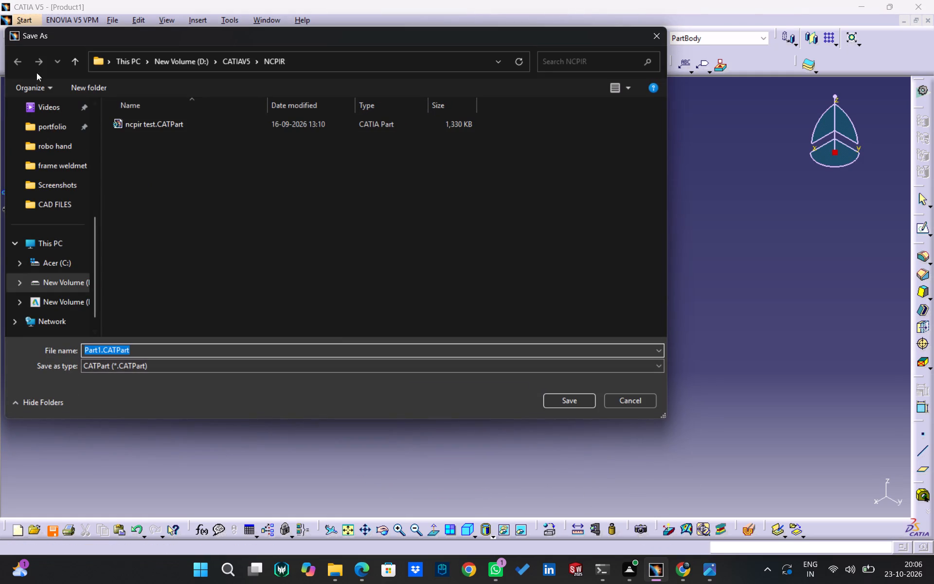
left_click(70, 62)
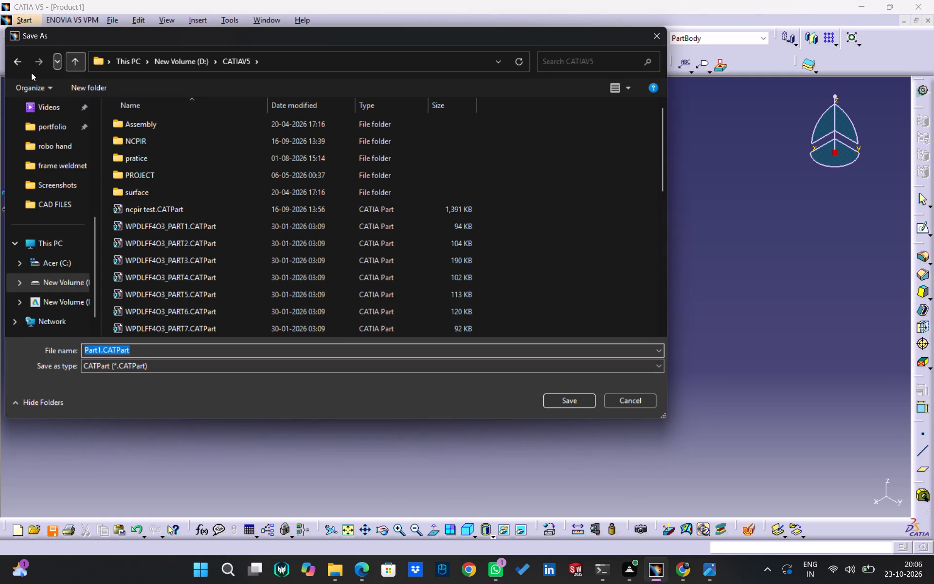
left_click(84, 90)
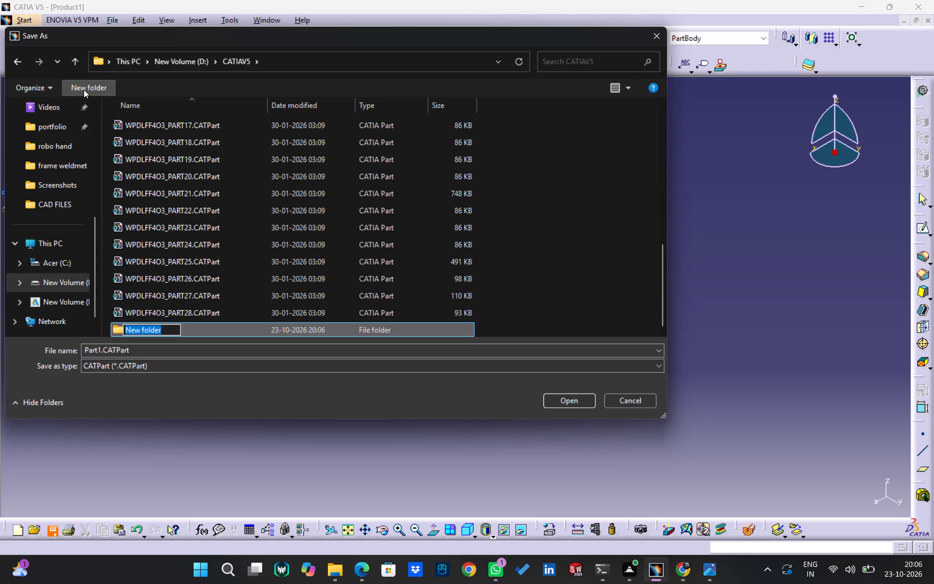
type("fr")
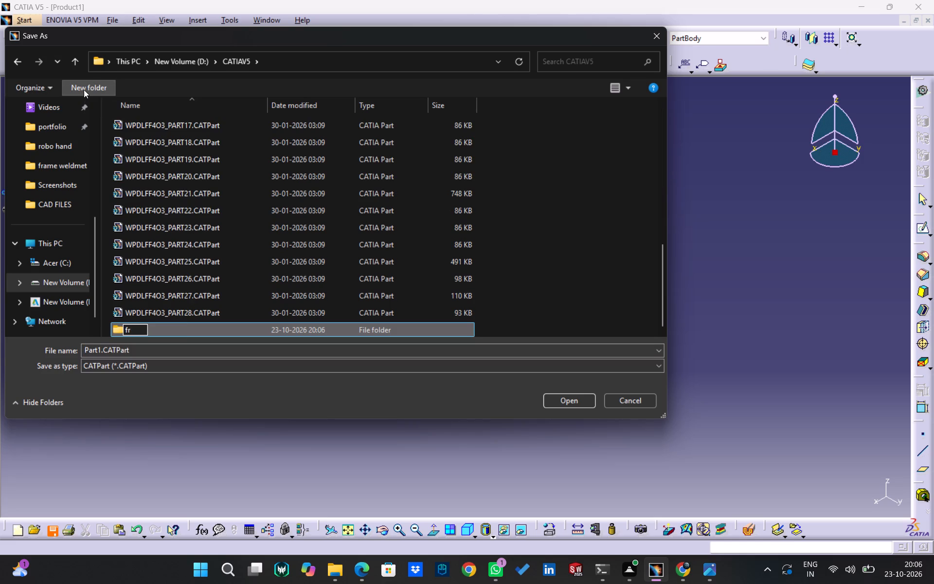
key("BackSpace")
key("BackSpace")
type("INTERSHIP[")
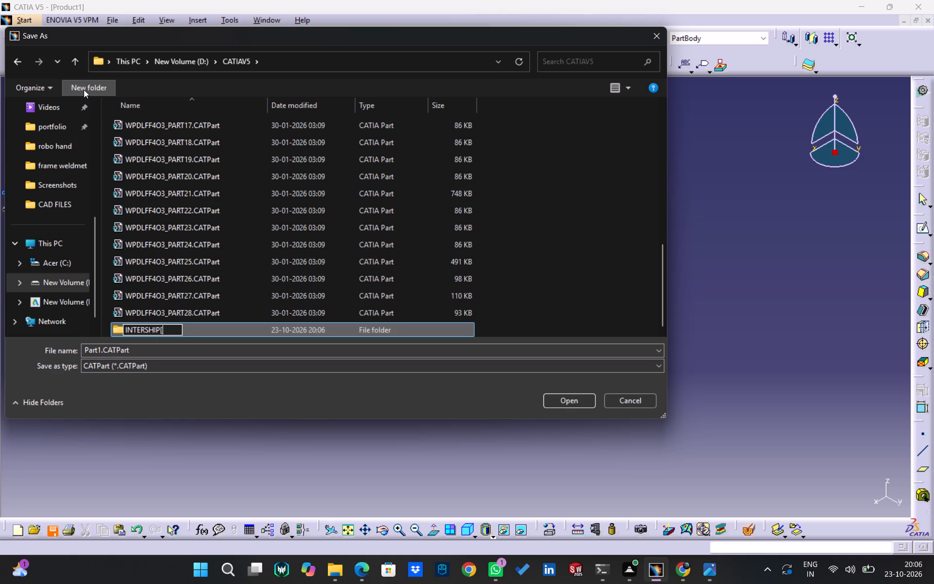
key("BackSpace")
key("space")
key("Return")
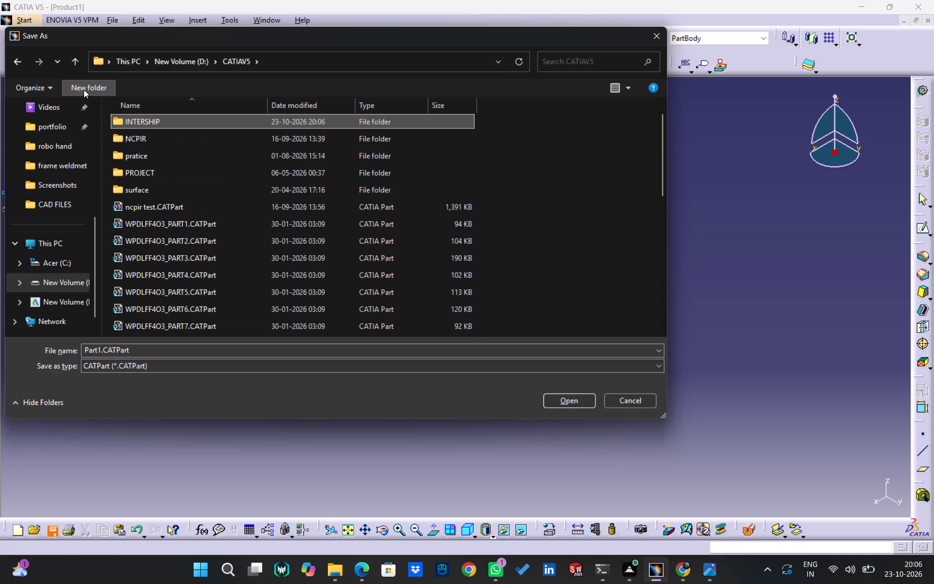
double_click(127, 126)
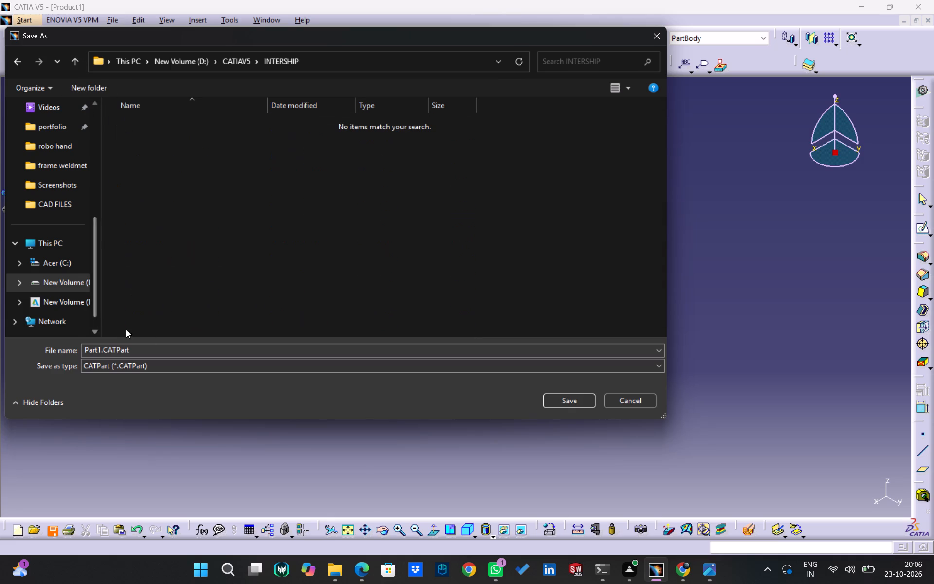
Save the bracket as Part1 in CATPart format in the INTERSHIP folder, accepting the update of its links.
left_click_drag(152, 349, 73, 346)
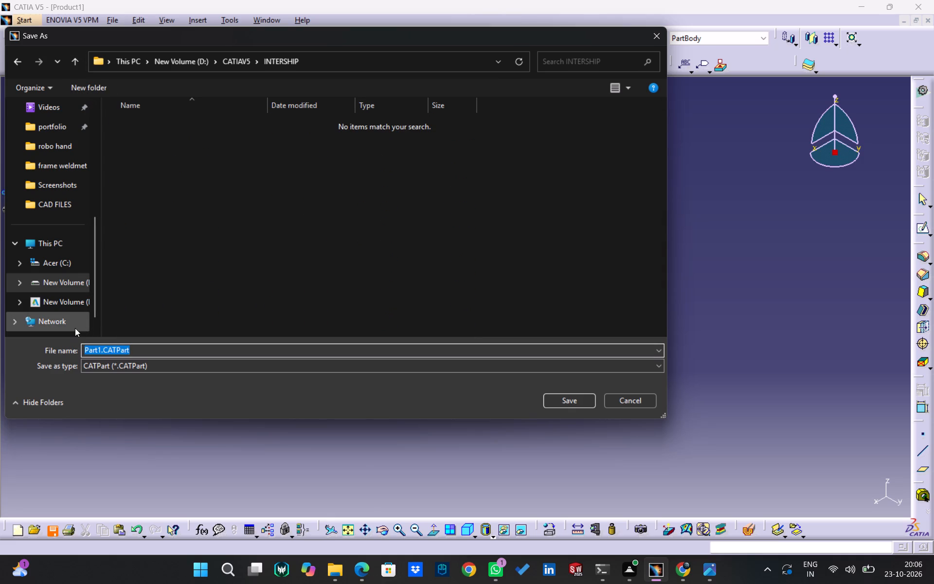
left_click(214, 267)
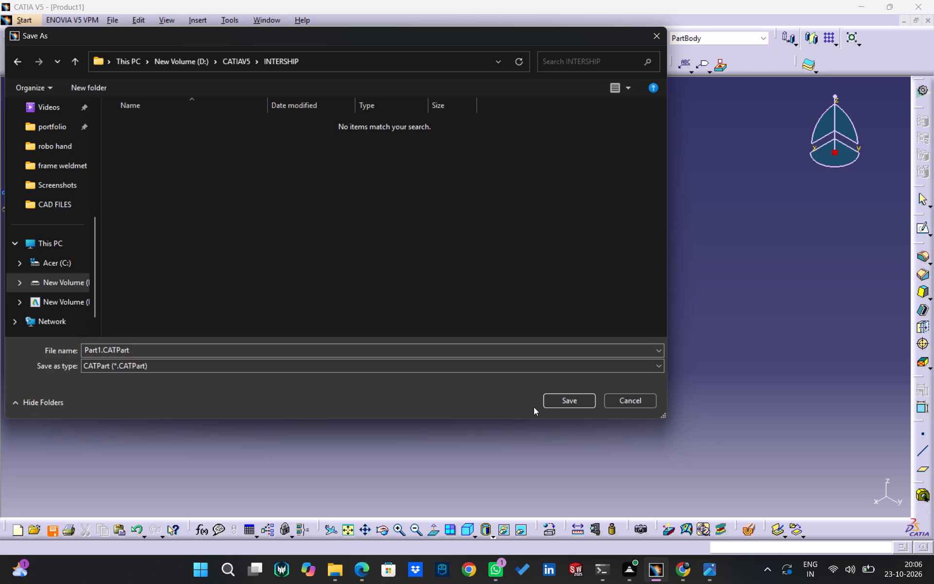
left_click(575, 369)
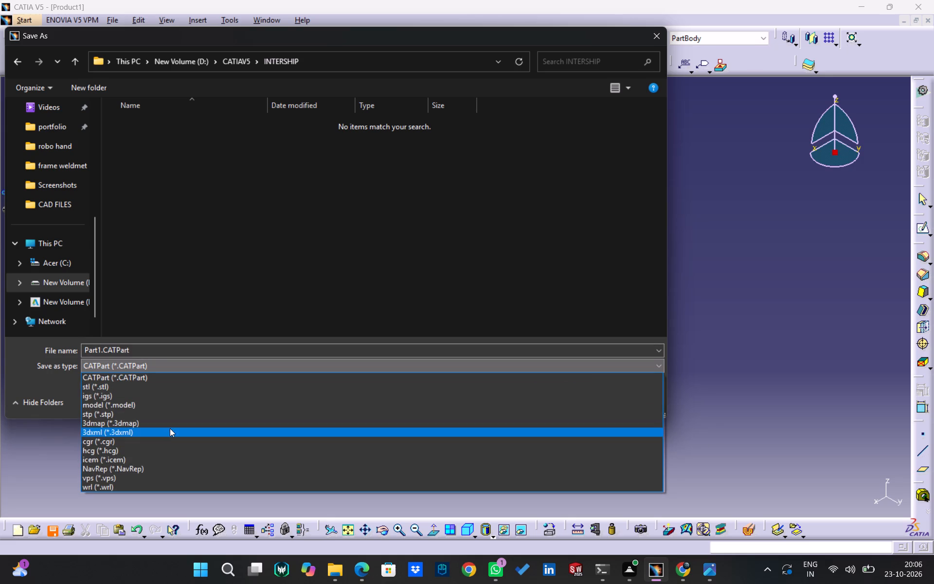
scroll(127, 432, "down", 2)
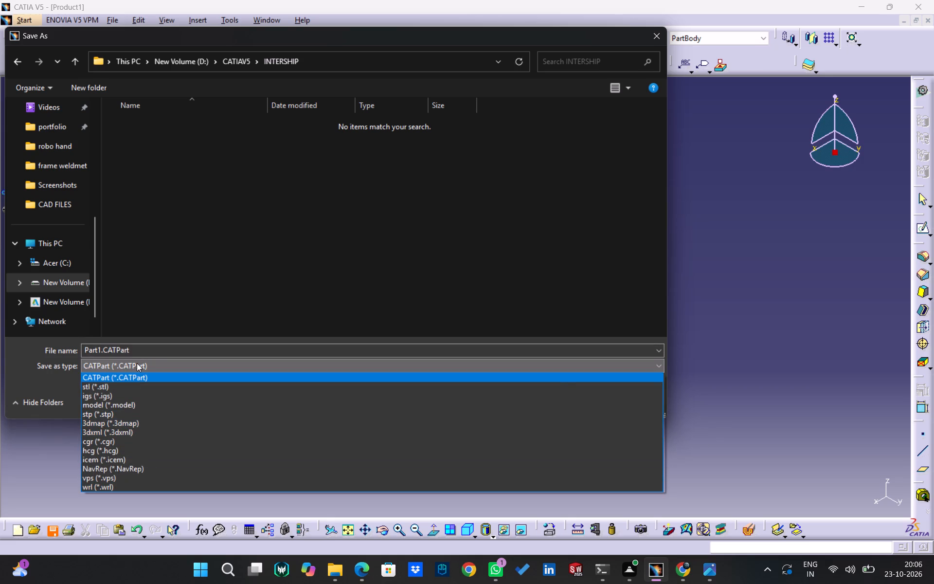
left_click(137, 363)
left_click(587, 396)
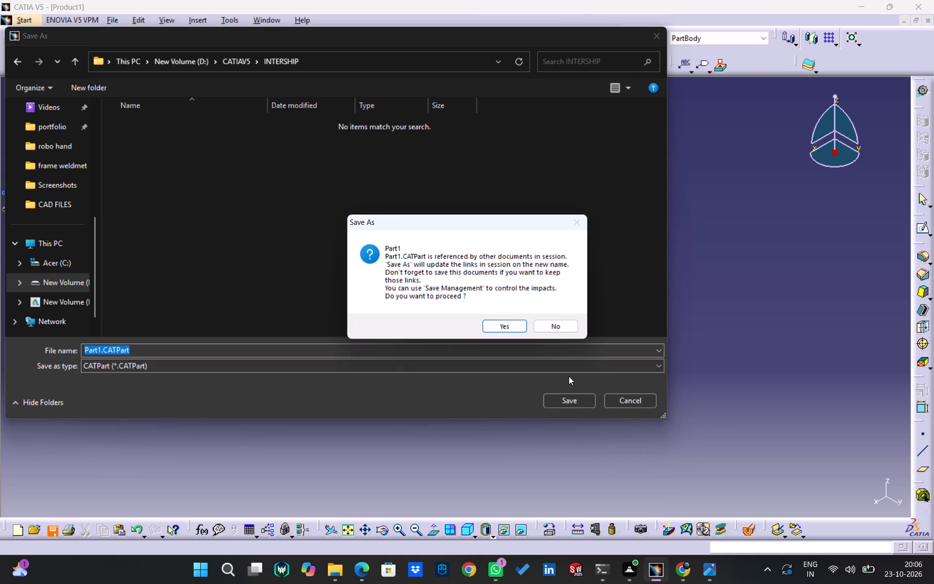
left_click(515, 328)
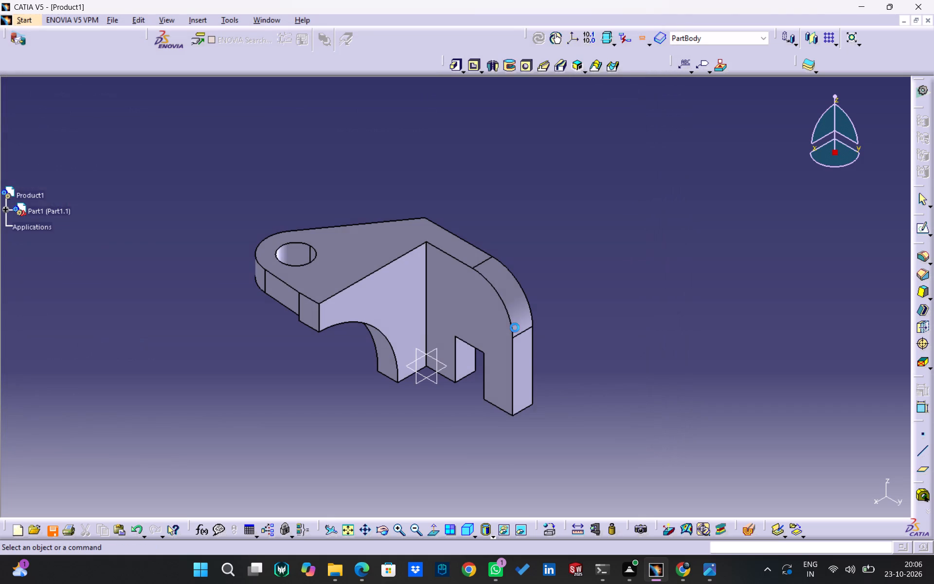